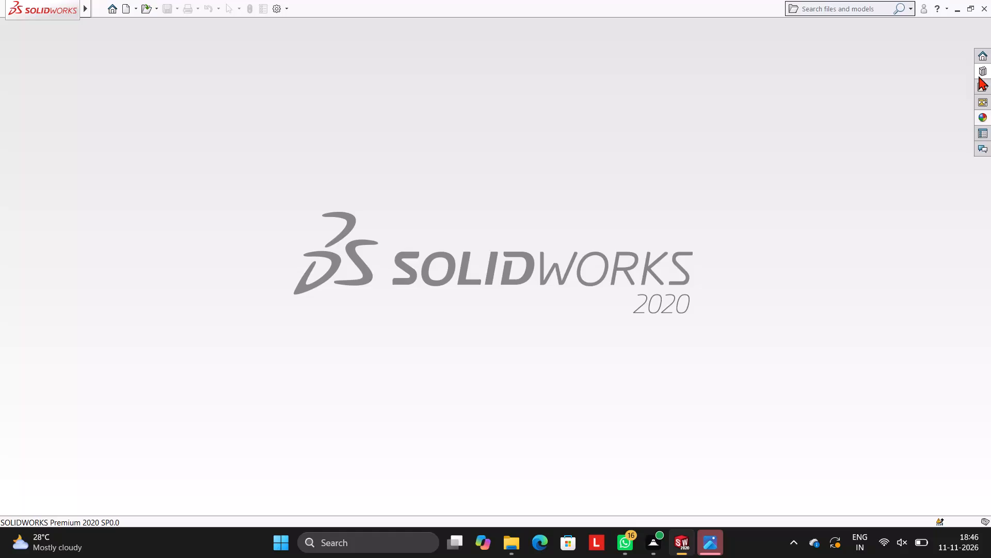
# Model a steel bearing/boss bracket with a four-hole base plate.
# Create a new part document.
pyautogui.click(214, 164)
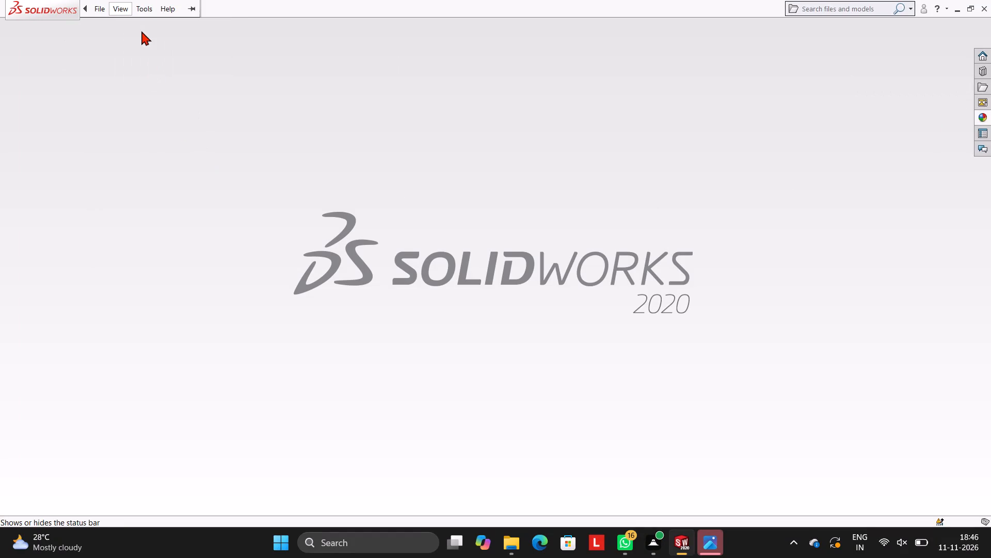
pyautogui.click(126, 11)
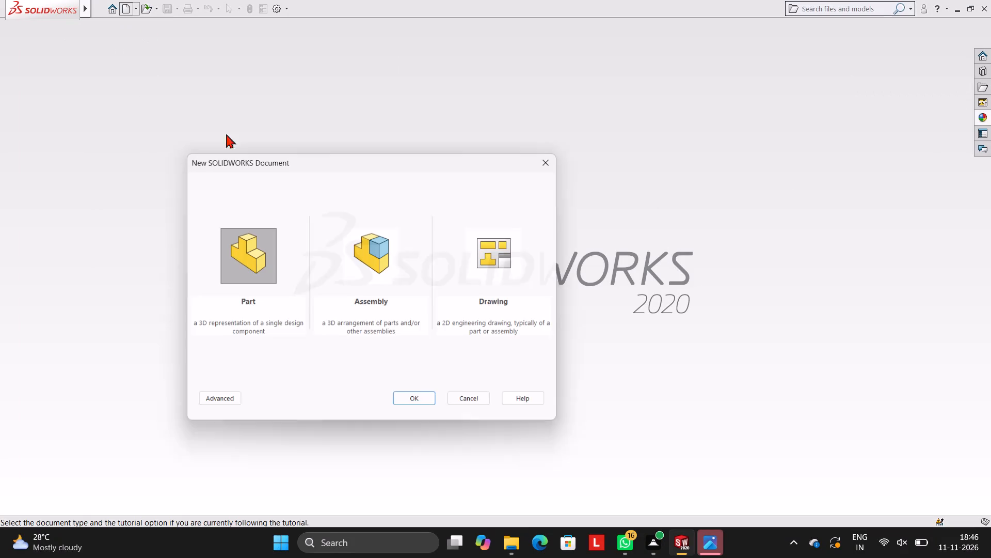
pyautogui.click(424, 403)
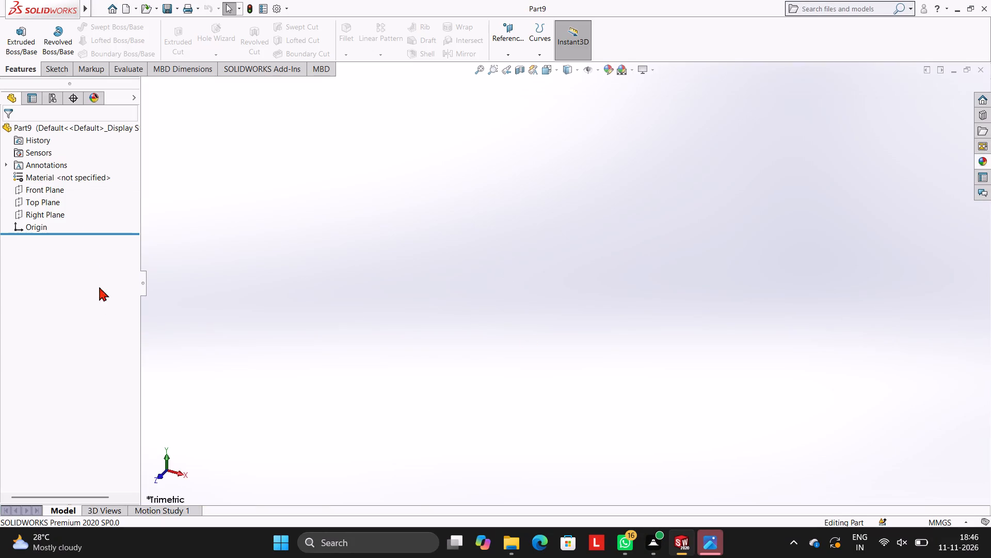
# On the Front Plane, sketch a closed rectangle of lines from the origin, 174 mm wide and 70 mm high.
pyautogui.click(56, 188)
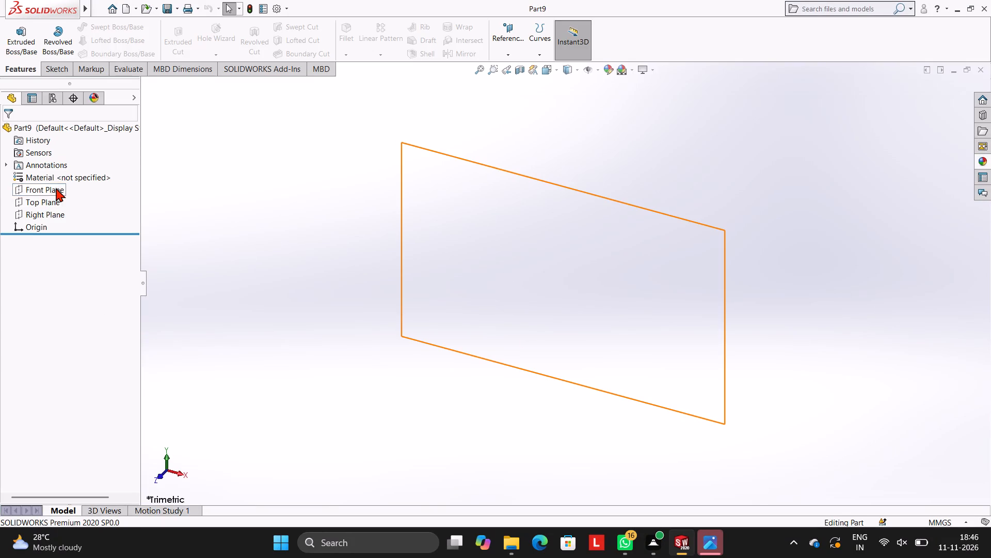
pyautogui.click(65, 168)
pyautogui.click(448, 291)
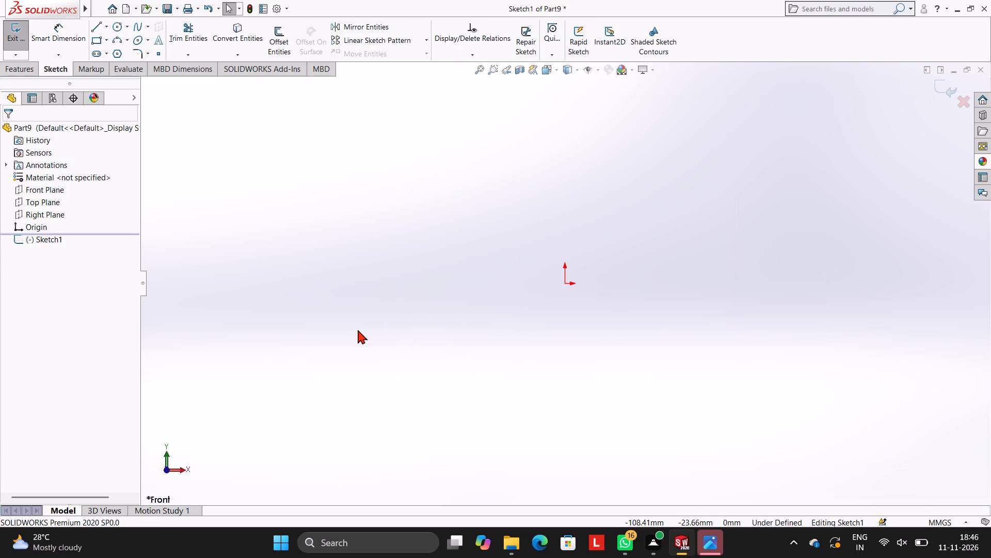
pyautogui.click(94, 28)
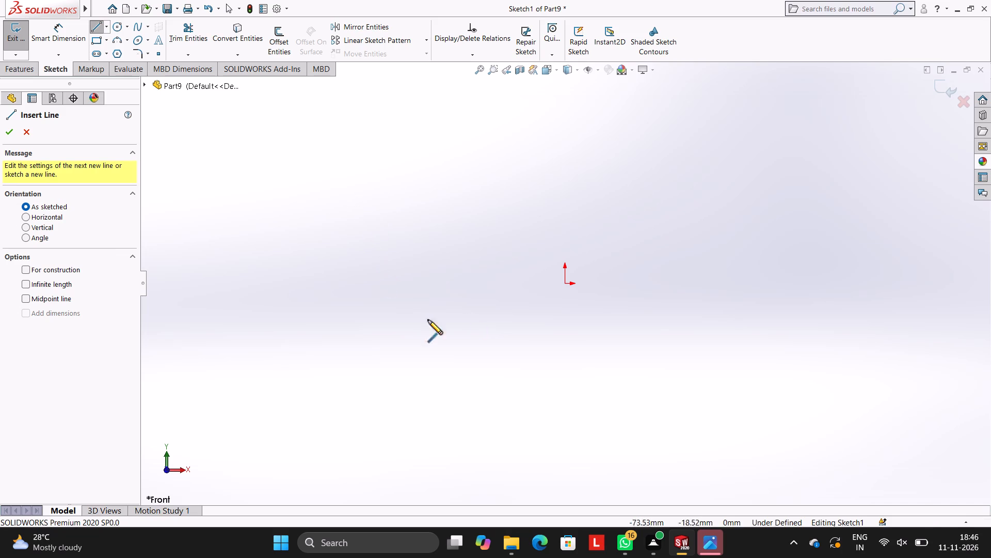
pyautogui.click(566, 284)
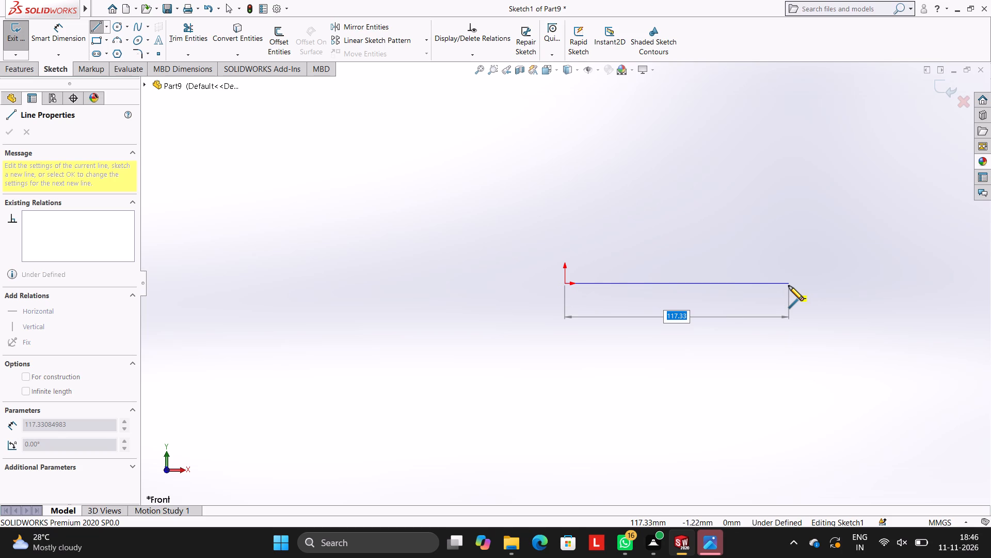
pyautogui.write('174')
pyautogui.press('Return')
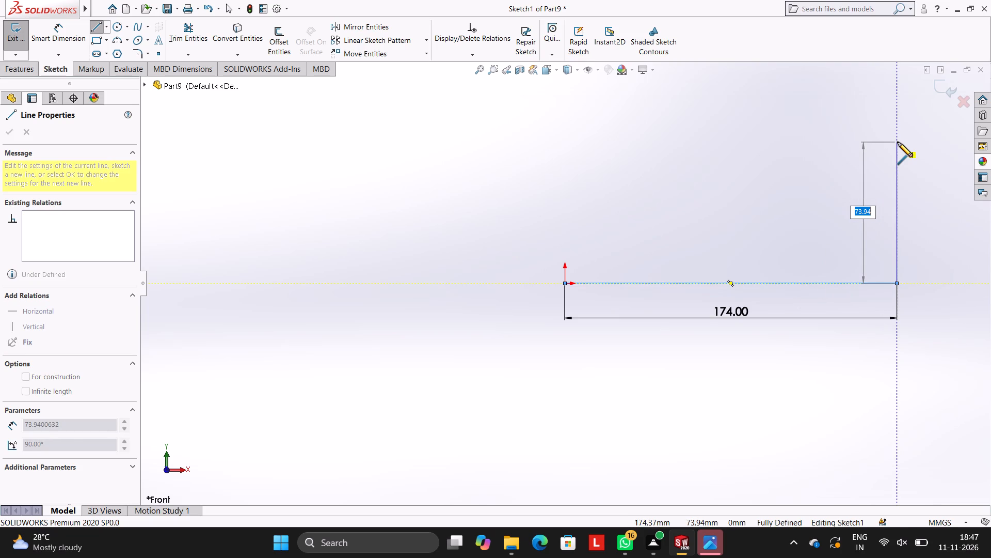
pyautogui.write('70')
pyautogui.press('Return')
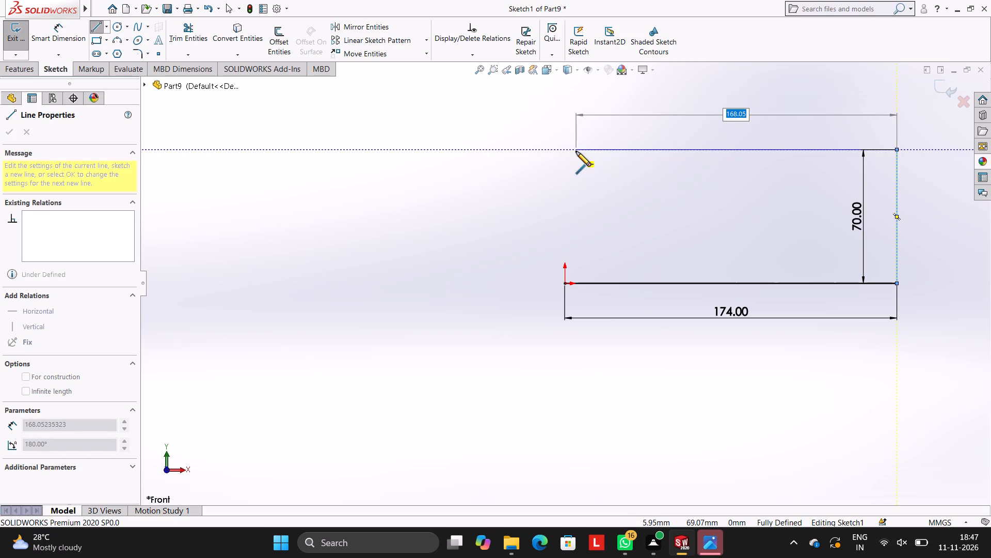
pyautogui.write('174')
pyautogui.press('Return')
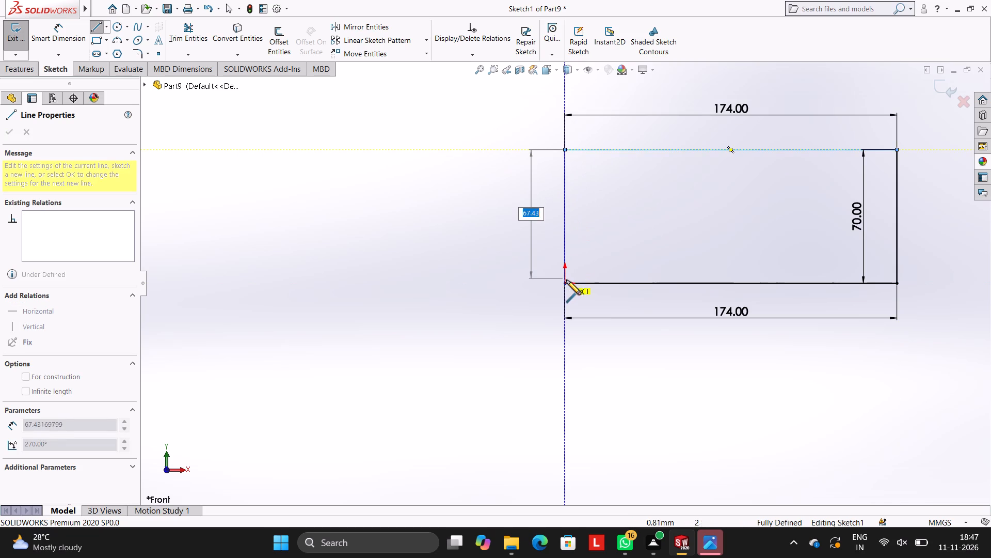
pyautogui.click(566, 285)
pyautogui.press('Escape')
pyautogui.press('Escape')
pyautogui.press('Escape')
pyautogui.press('Escape')
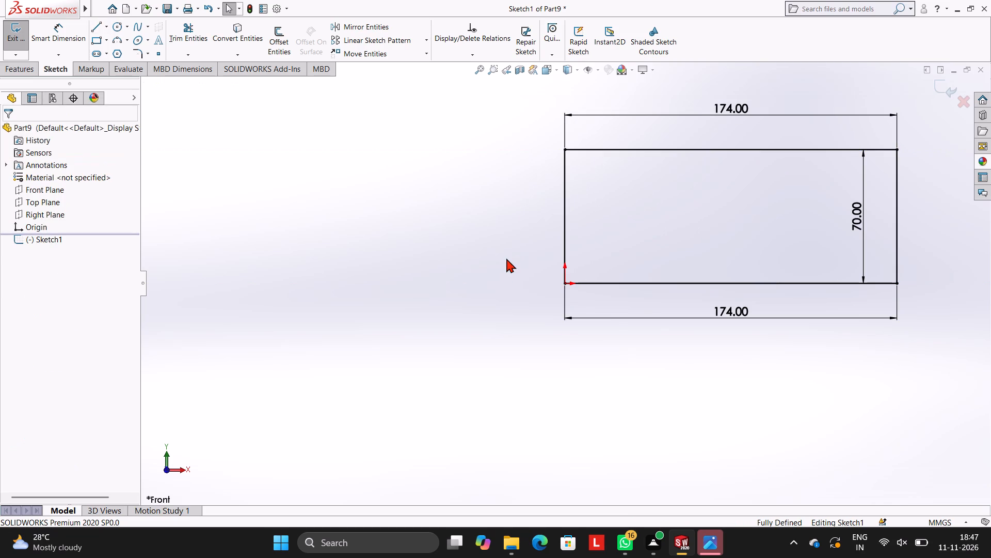
# Round all four corners of the rectangle with 10 mm sketch fillets.
pyautogui.scroll(2, 753, 252)
pyautogui.scroll(-2, 754, 239)
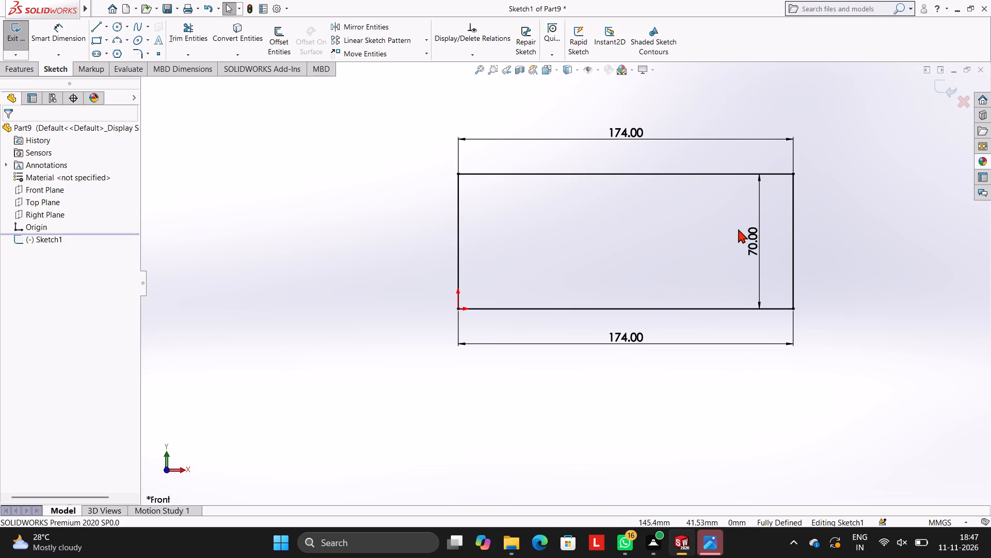
pyautogui.click(131, 55)
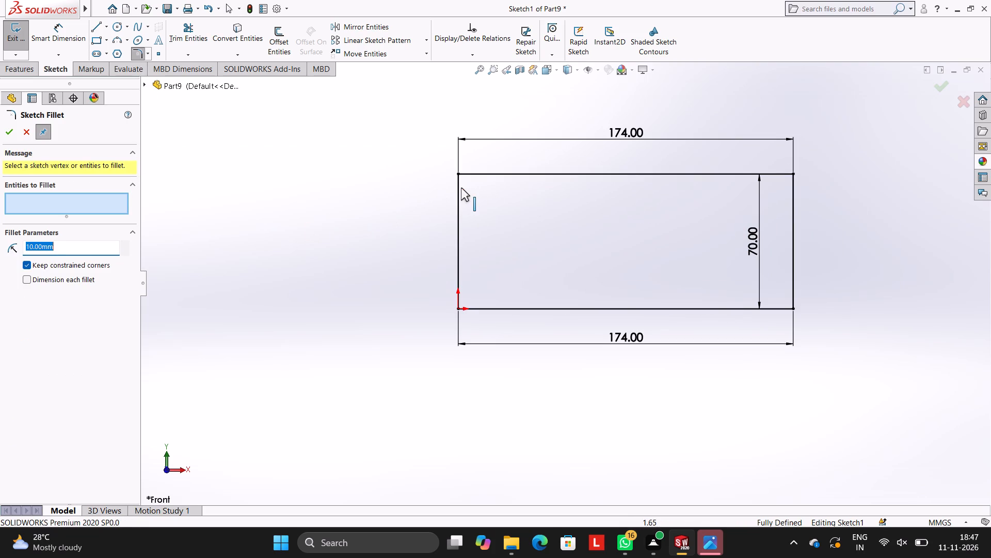
pyautogui.click(461, 188)
pyautogui.click(479, 174)
pyautogui.click(461, 255)
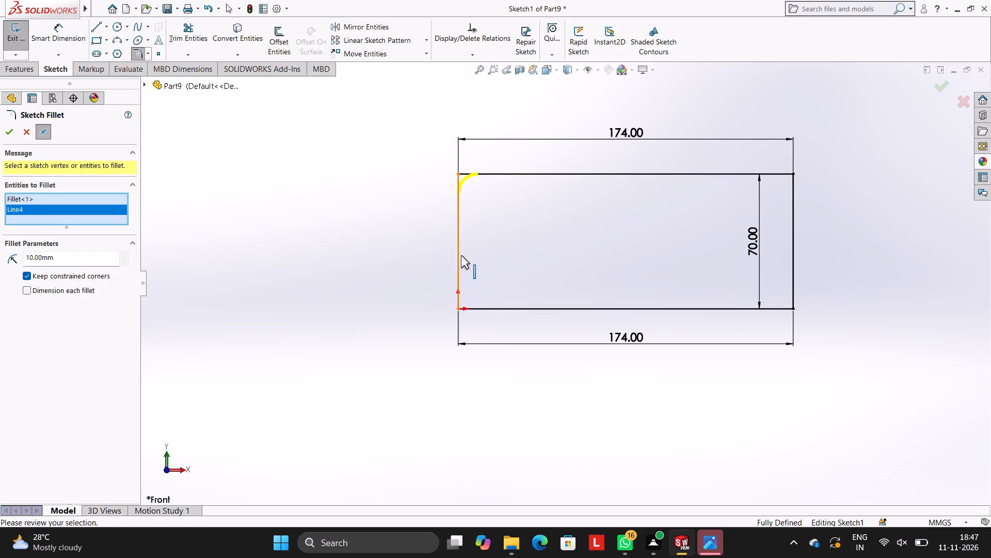
pyautogui.click(482, 312)
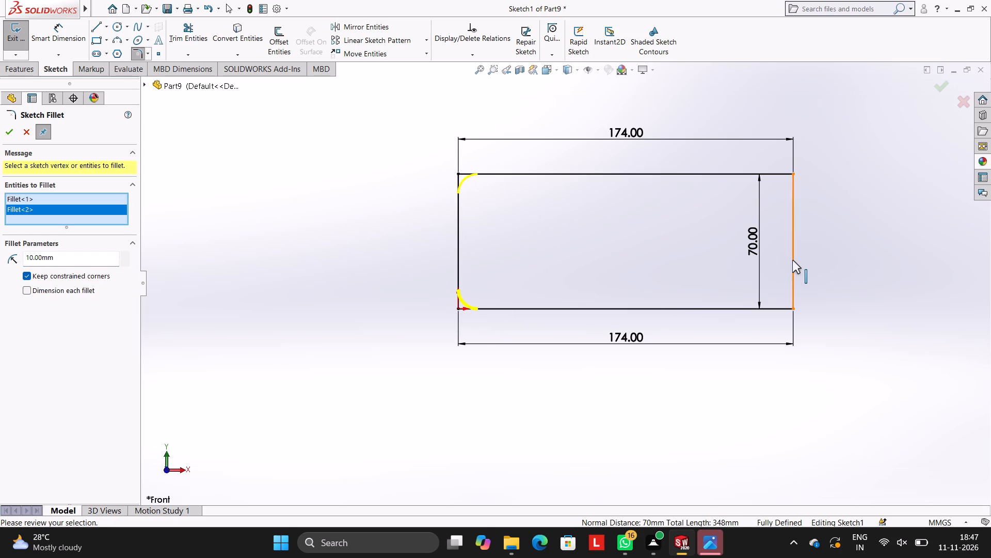
pyautogui.click(794, 260)
pyautogui.click(769, 306)
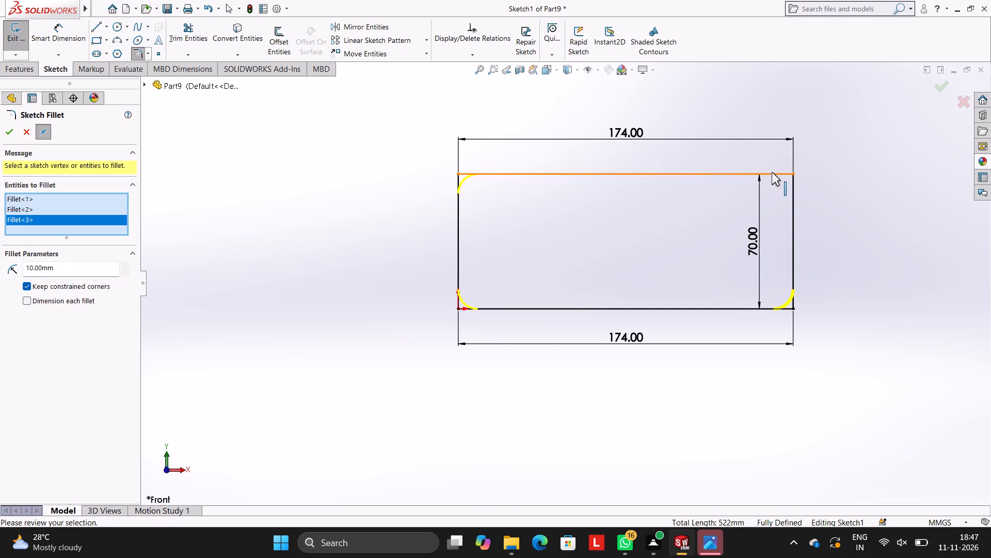
pyautogui.click(772, 172)
pyautogui.click(795, 202)
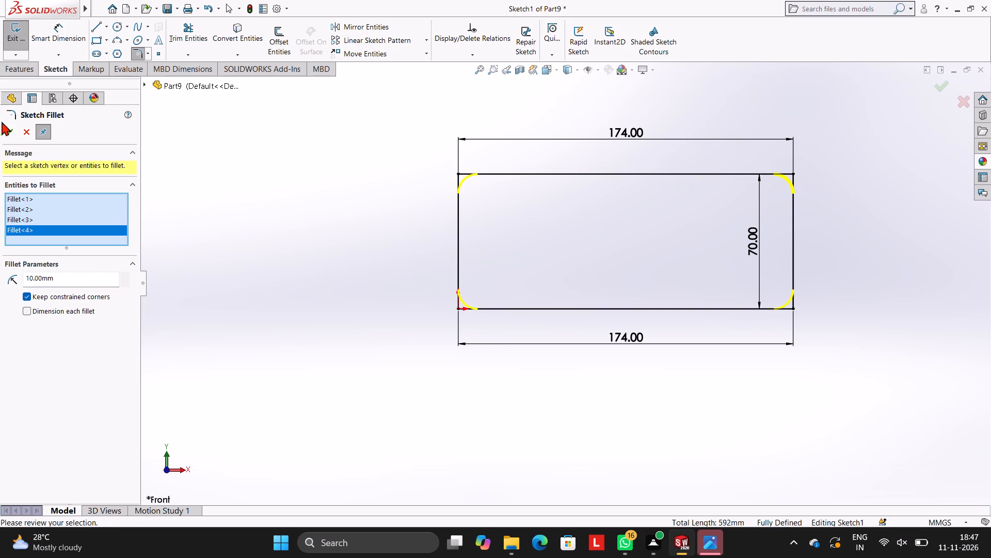
pyautogui.click(10, 134)
pyautogui.click(324, 174)
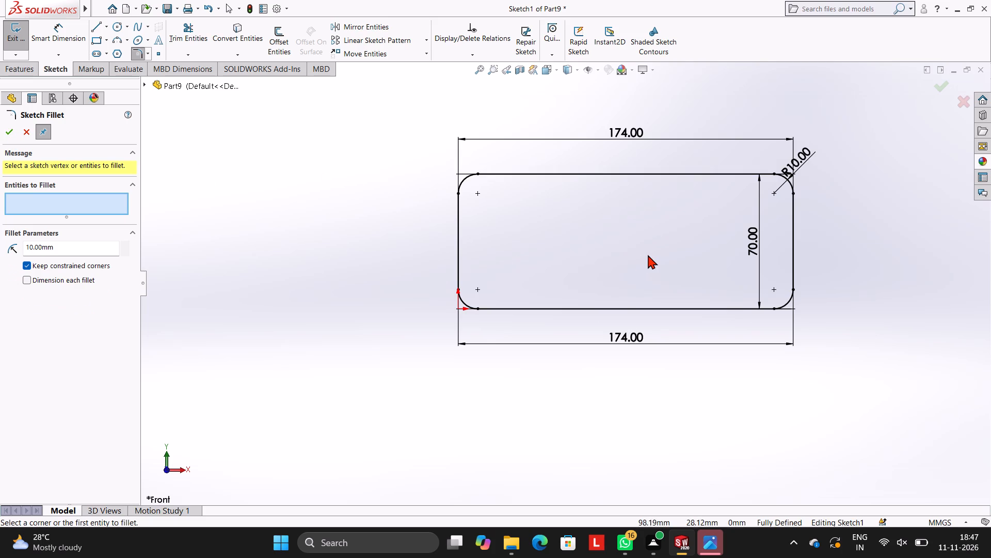
pyautogui.scroll(2, 650, 255)
pyautogui.scroll(-2, 649, 259)
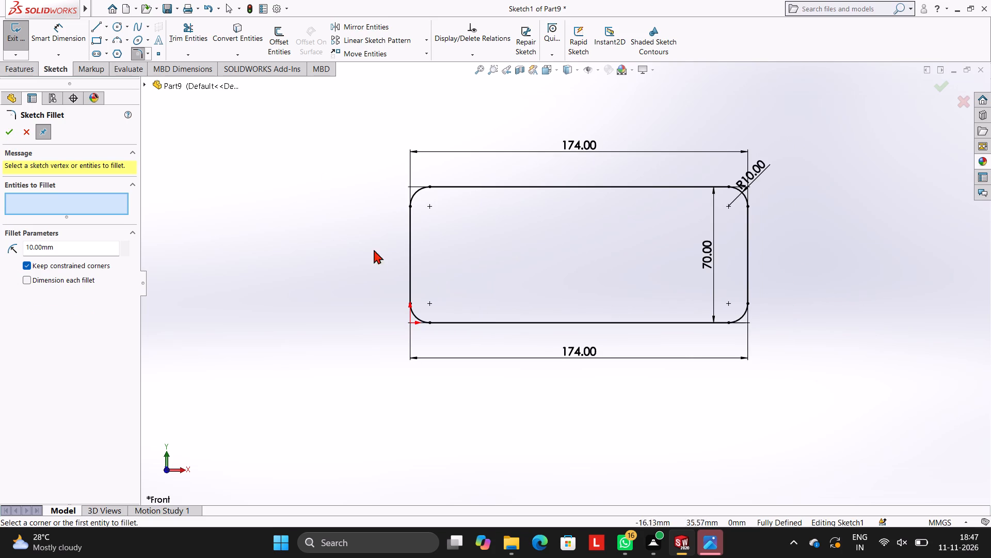
pyautogui.click(0, 137)
pyautogui.click(3, 135)
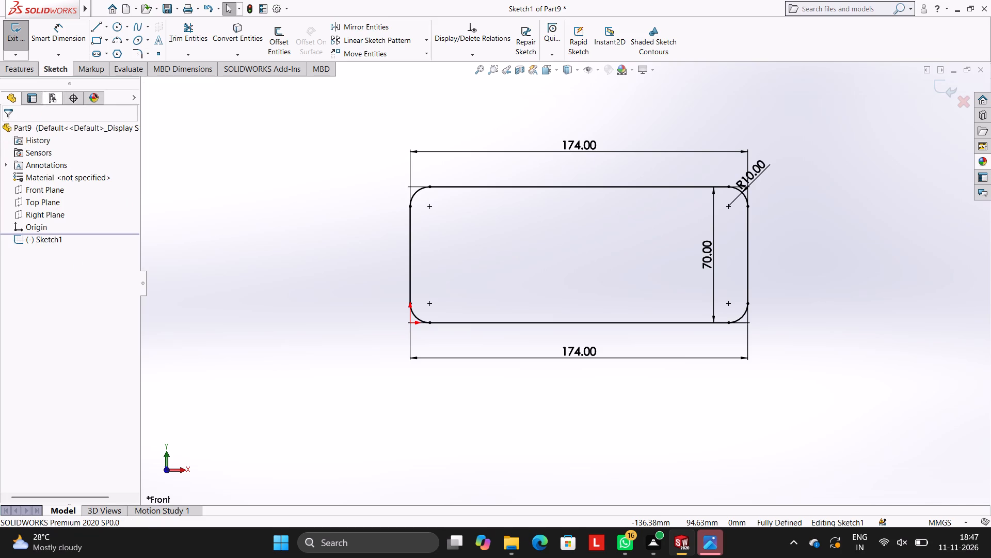
# Extrude the rounded rectangle as a blind boss 10 mm deep.
pyautogui.click(20, 64)
pyautogui.click(20, 34)
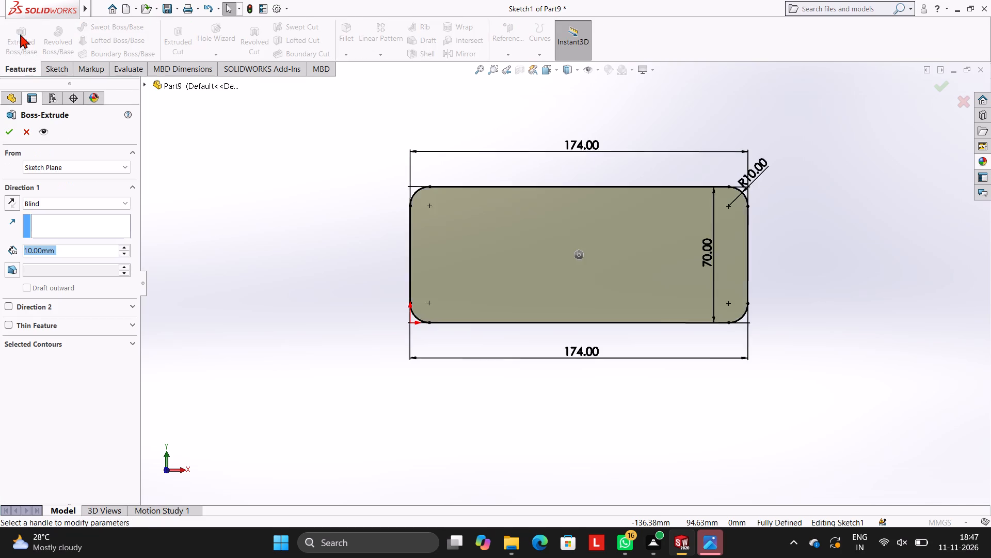
pyautogui.click(7, 135)
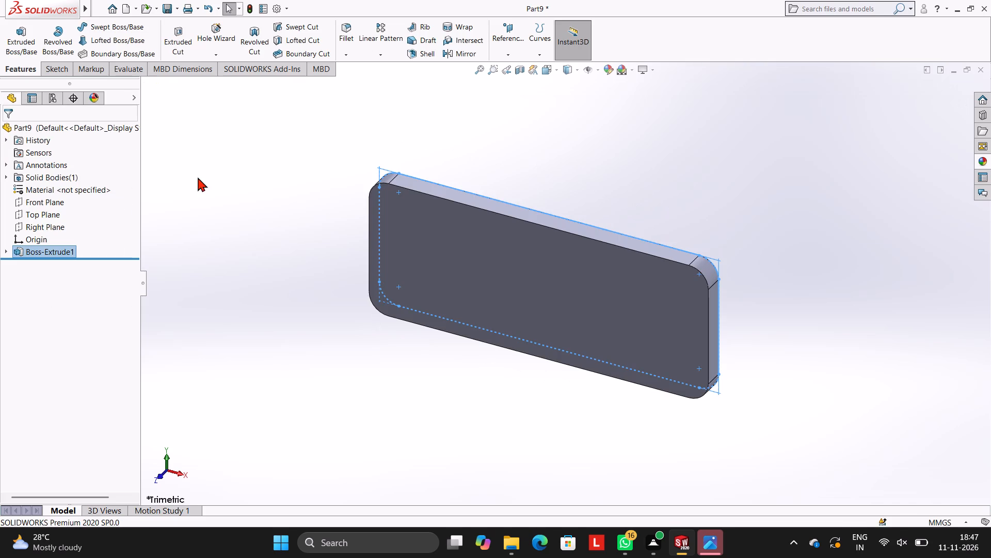
pyautogui.click(212, 175)
# Start a sketch on the plate's large front face and draw a 60 mm diameter circle centred on the face.
pyautogui.moveTo(669, 224); pyautogui.dragTo(693, 196, button='middle')
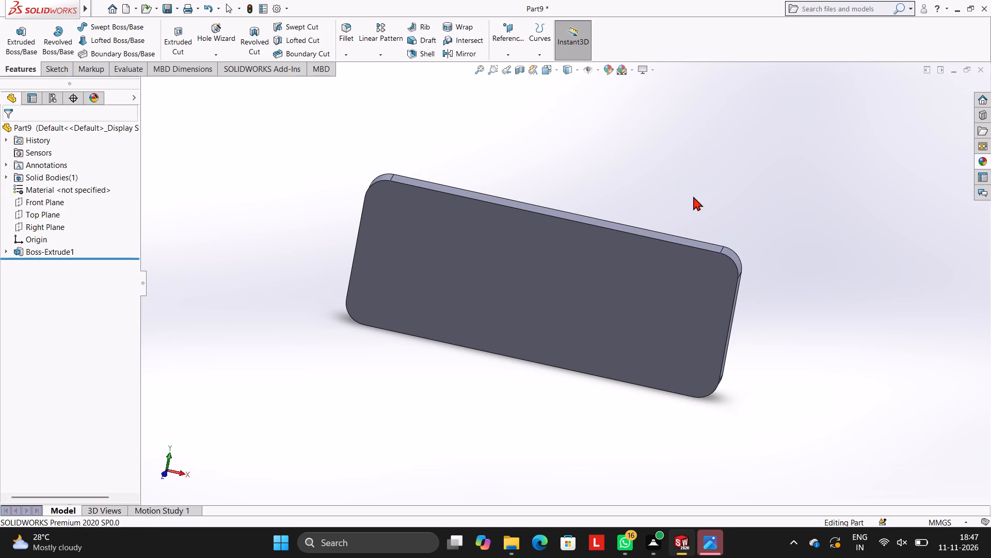
pyautogui.moveTo(738, 265); pyautogui.dragTo(739, 146, button='middle')
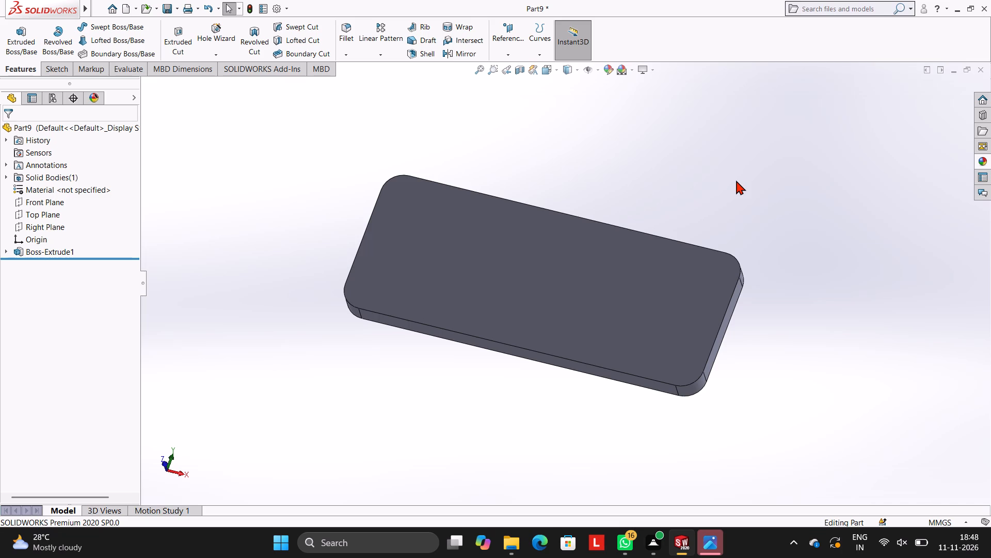
pyautogui.click(548, 274)
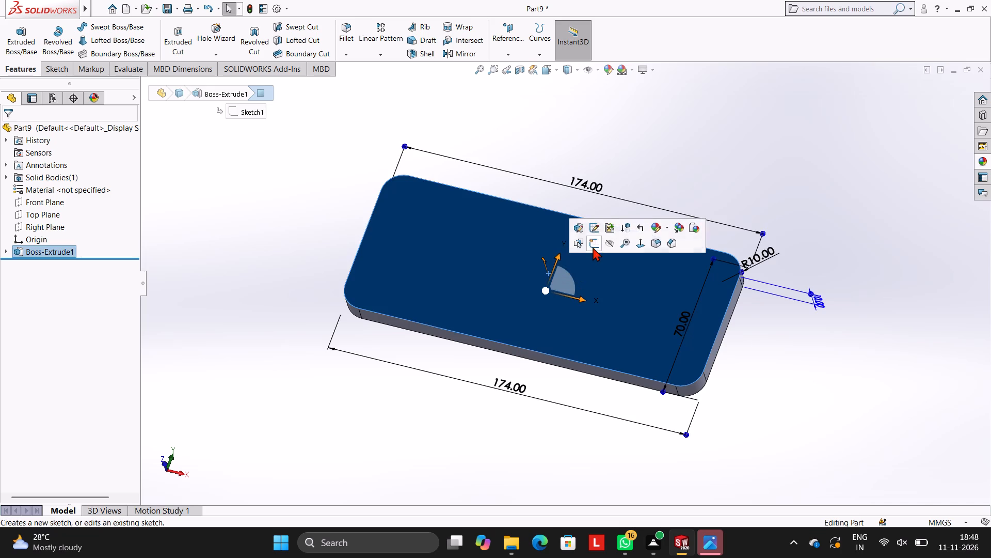
pyautogui.click(593, 244)
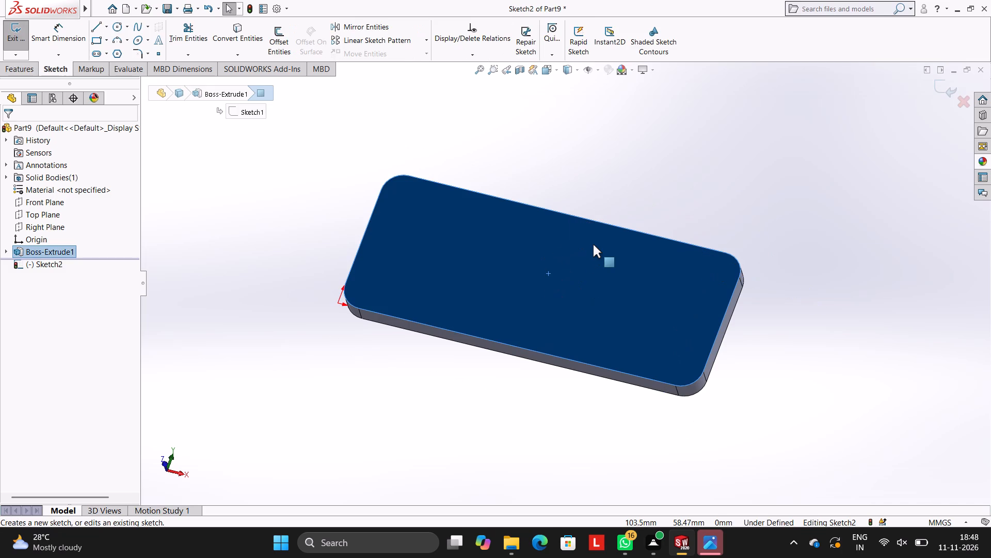
pyautogui.hotkey('ctrl', '8')
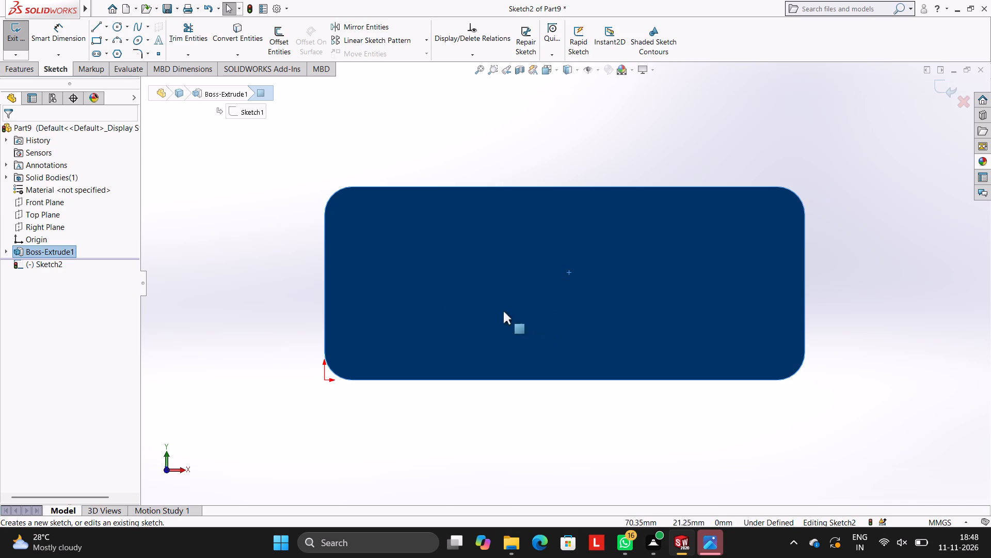
pyautogui.click(99, 27)
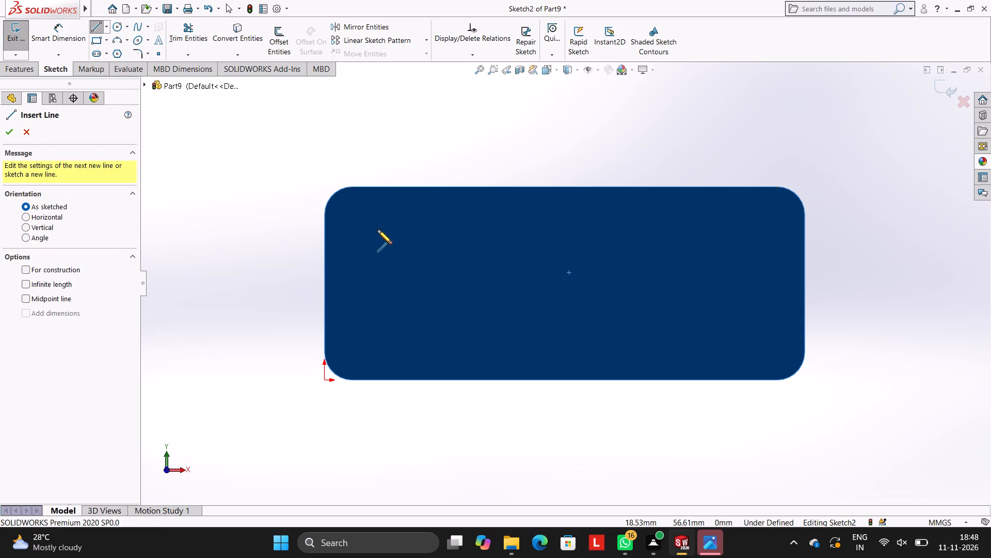
pyautogui.press('Escape')
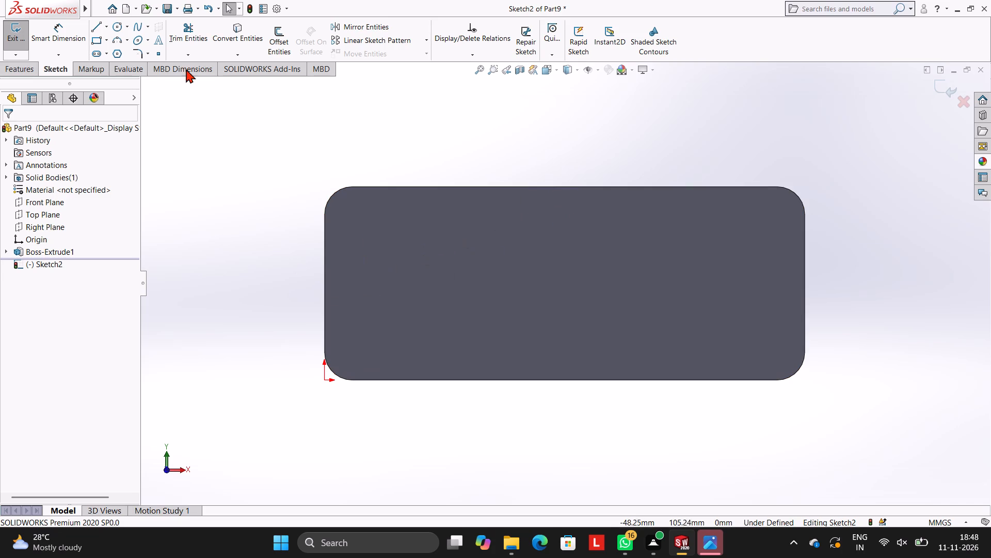
pyautogui.click(115, 30)
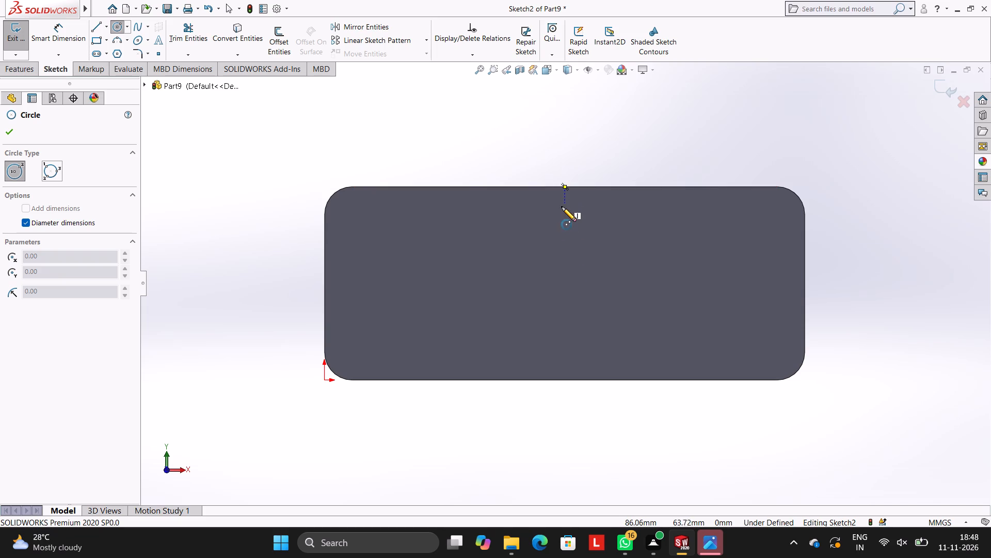
pyautogui.click(565, 285)
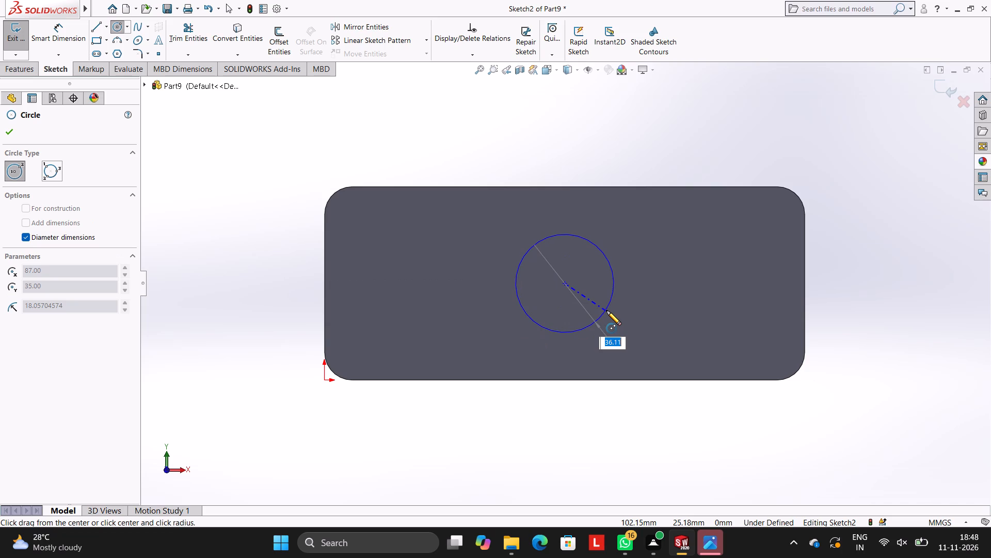
pyautogui.write('60')
pyautogui.press('Return')
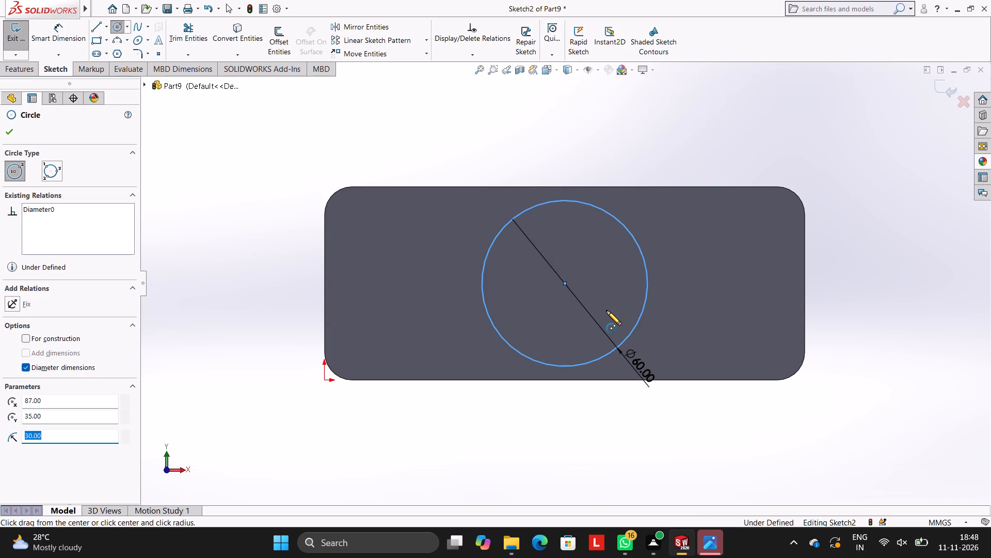
pyautogui.press('Escape')
pyautogui.press('Escape')
pyautogui.press('Escape')
pyautogui.press('Escape')
pyautogui.press('Escape')
pyautogui.press('Escape')
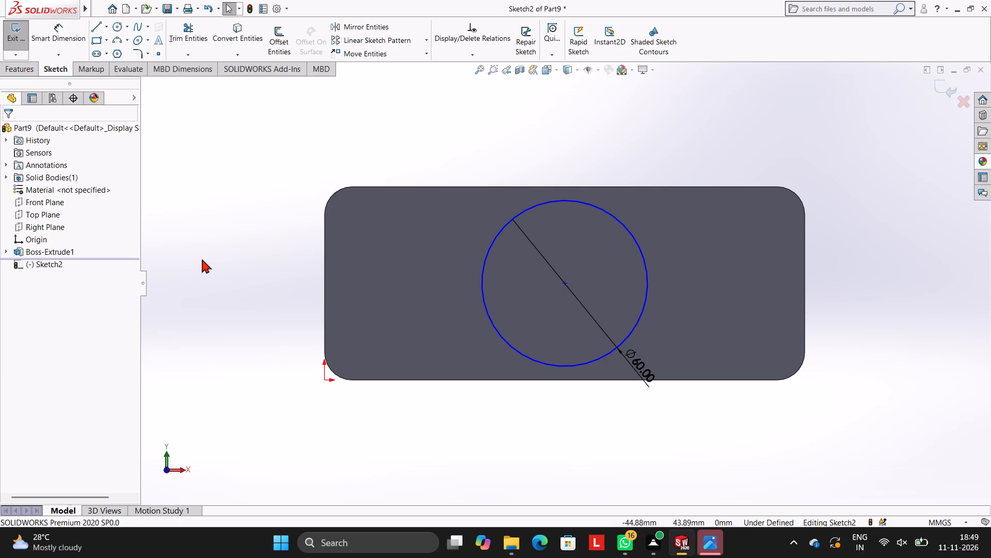
# Dimension the circle's centre 87 mm from the plate's right edge and 35 mm from its upper edge.
pyautogui.click(49, 32)
pyautogui.click(565, 284)
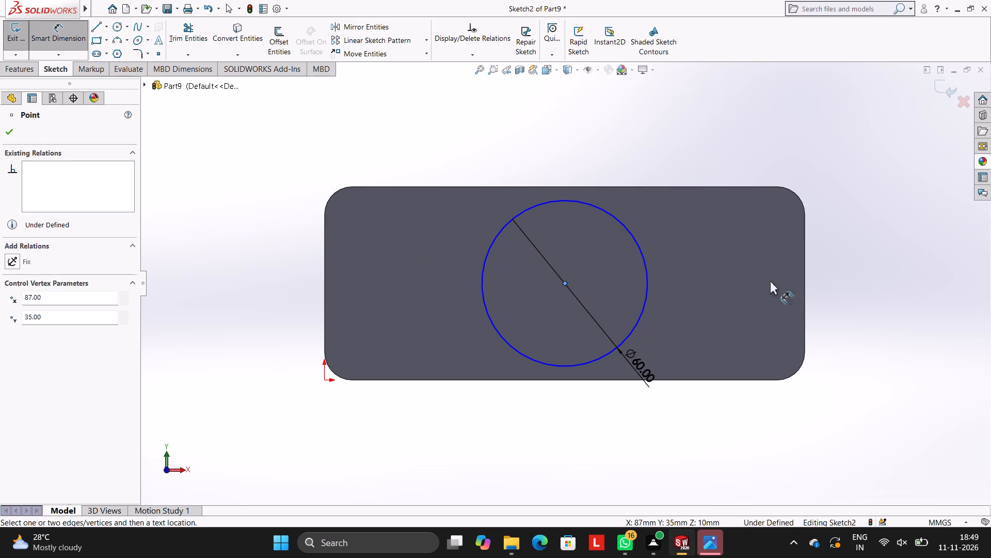
pyautogui.click(804, 284)
pyautogui.click(732, 132)
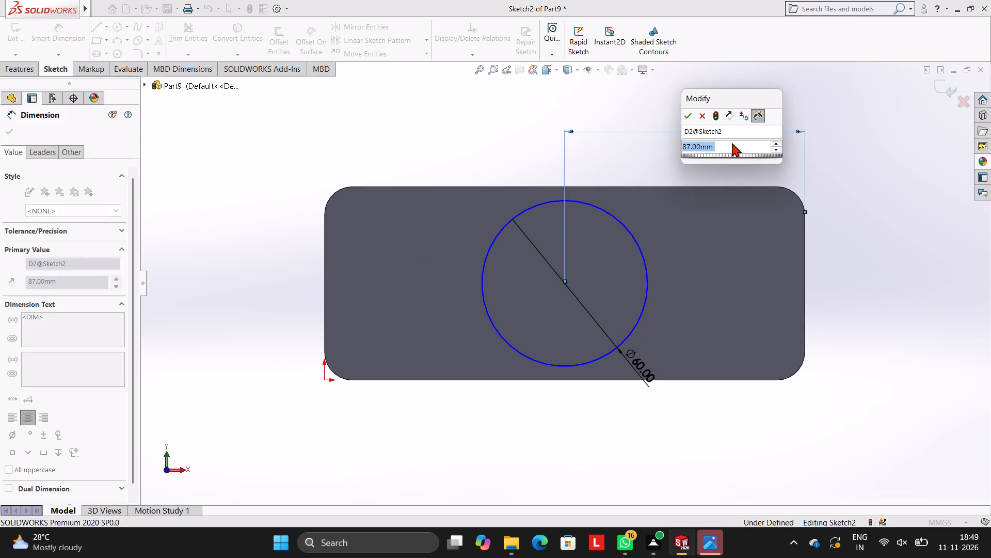
pyautogui.click(692, 116)
pyautogui.click(681, 105)
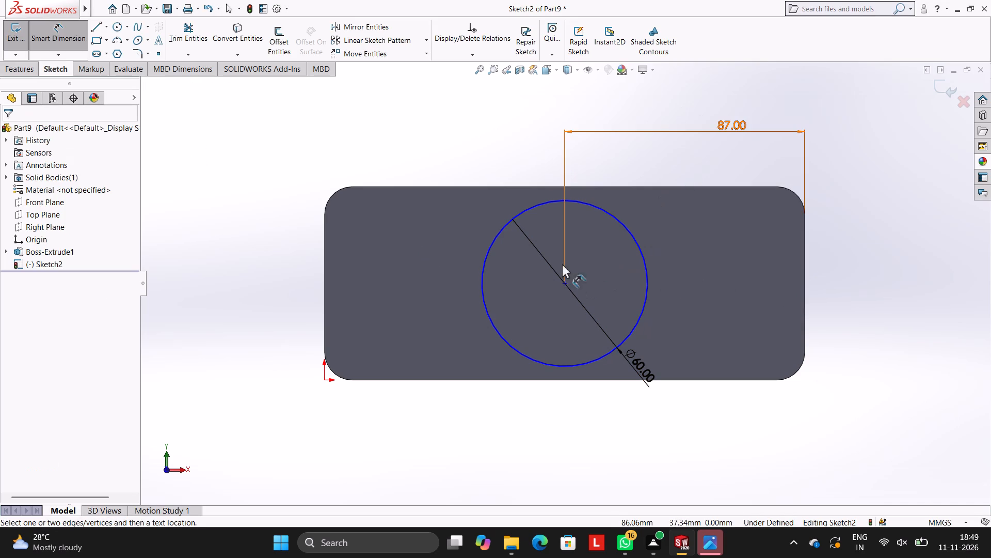
pyautogui.click(563, 188)
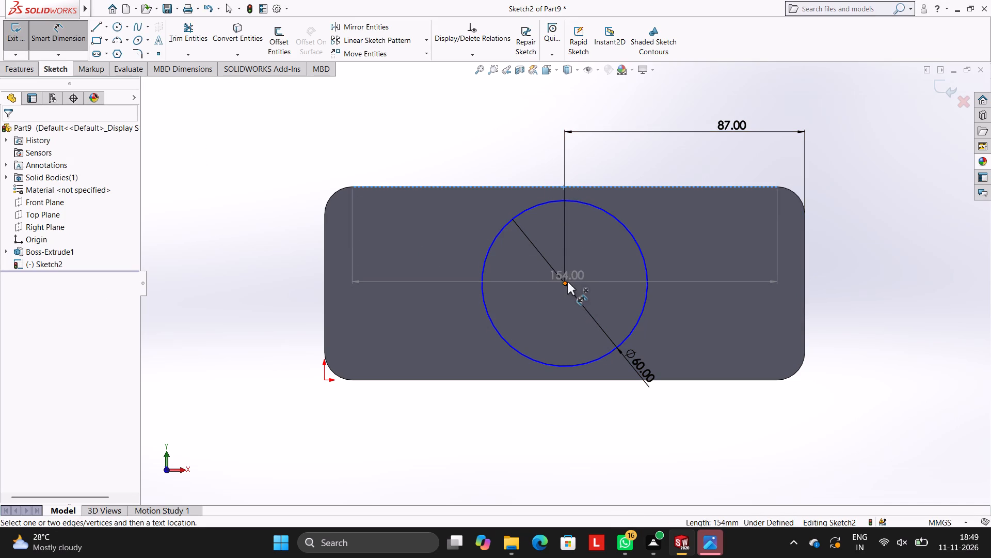
pyautogui.click(564, 286)
pyautogui.click(289, 249)
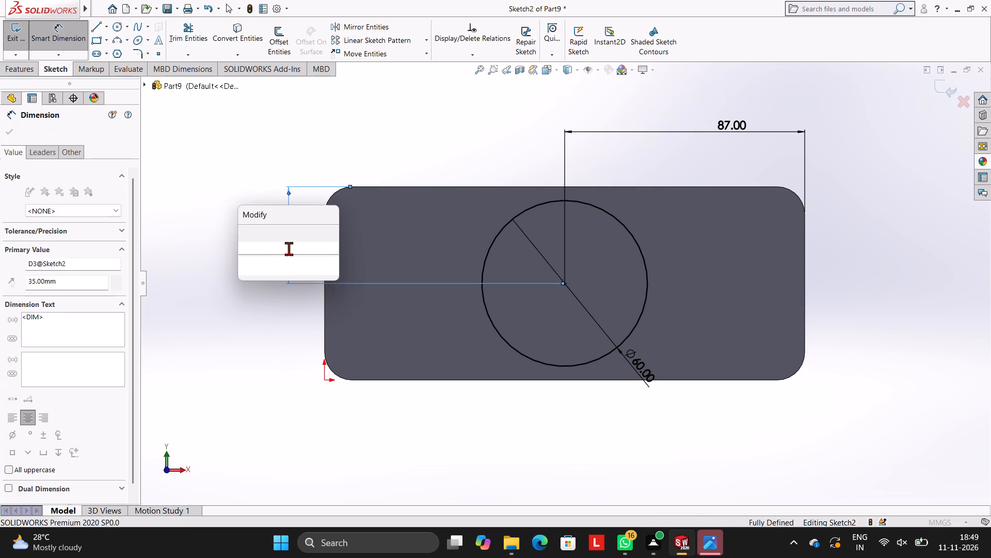
pyautogui.click(244, 230)
pyautogui.click(238, 173)
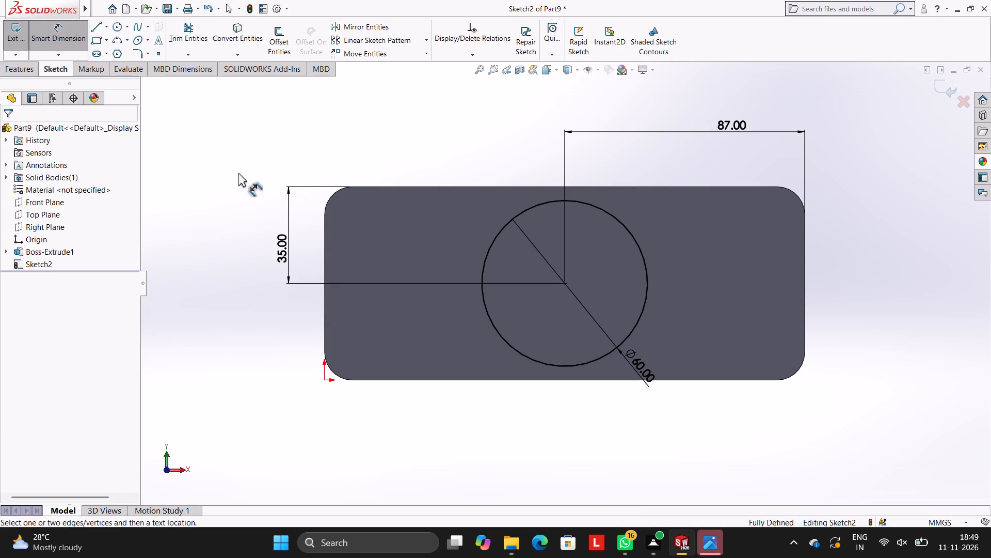
# Start a blind boss extrusion of the 60 mm circle outward from the plate with a depth of 24 mm.
pyautogui.click(13, 75)
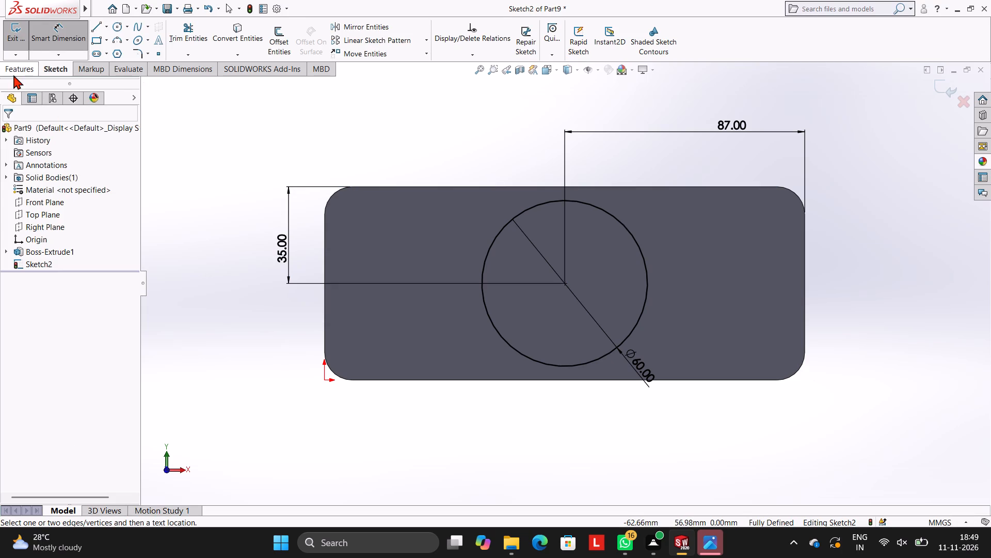
pyautogui.click(26, 46)
pyautogui.moveTo(604, 384); pyautogui.dragTo(604, 369, button='middle')
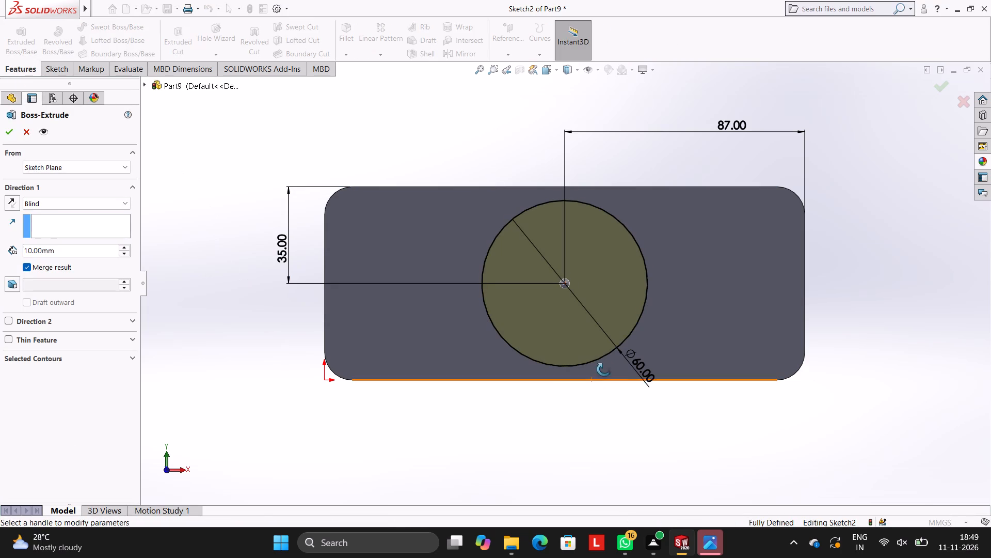
pyautogui.moveTo(604, 369); pyautogui.dragTo(598, 185, button='middle')
pyautogui.click(72, 247)
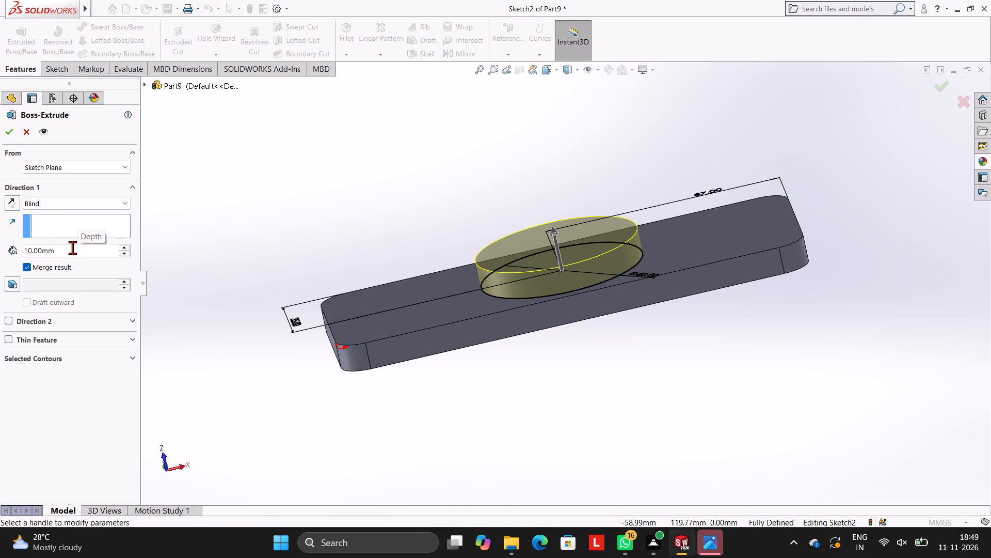
pyautogui.press('BackSpace')
pyautogui.press('BackSpace')
pyautogui.press('BackSpace')
pyautogui.press('BackSpace')
pyautogui.press('BackSpace')
pyautogui.press('BackSpace')
pyautogui.press('BackSpace')
pyautogui.press('BackSpace')
pyautogui.press('BackSpace')
pyautogui.press('BackSpace')
pyautogui.press('BackSpace')
pyautogui.press('BackSpace')
pyautogui.press('BackSpace')
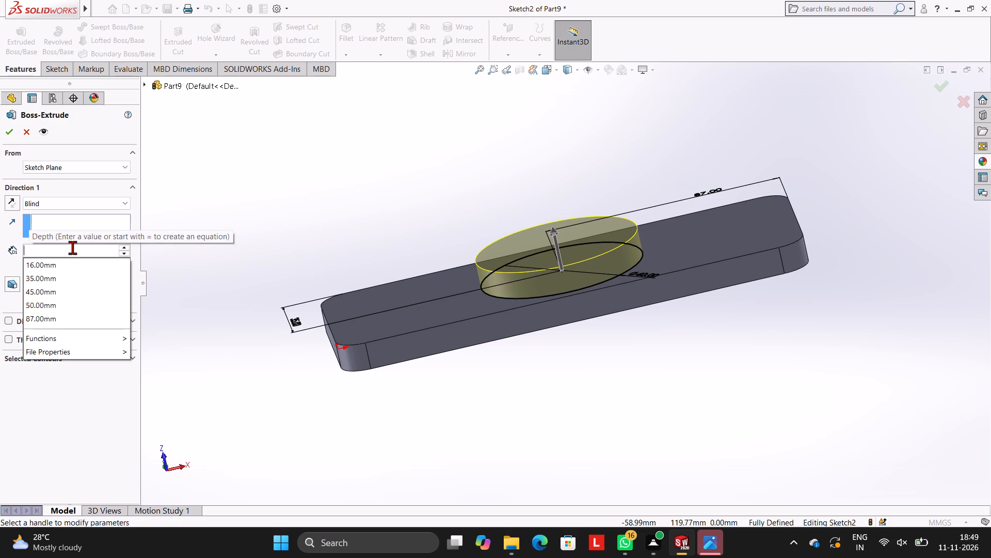
pyautogui.write('24')
pyautogui.press('Return')
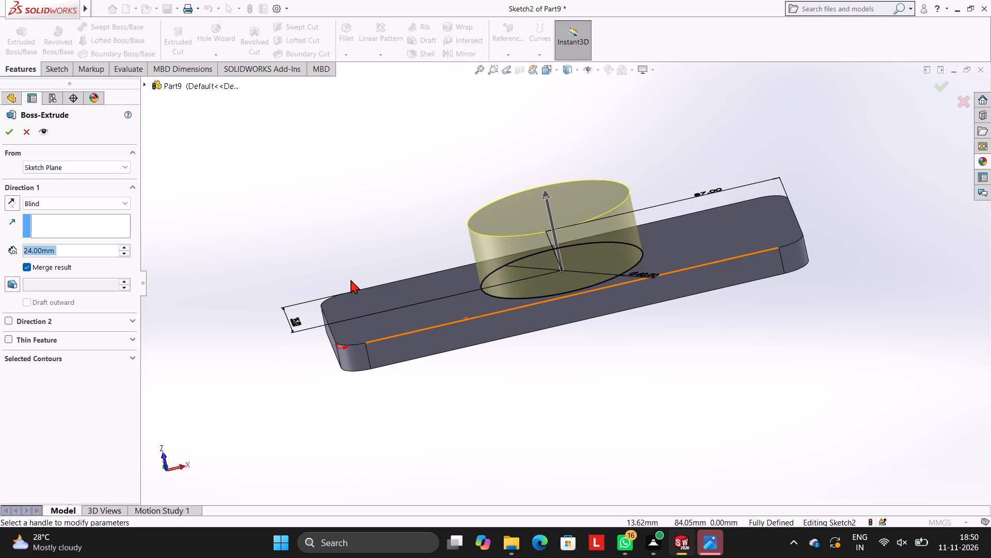
# Set the circular boss's depth to 44 mm and complete the extrusion.
pyautogui.click(92, 246)
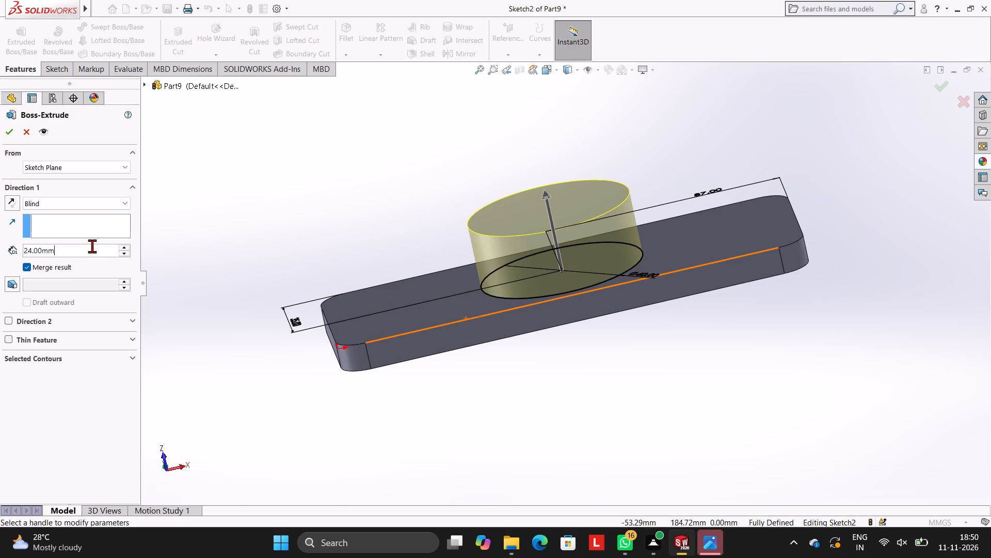
pyautogui.press('BackSpace')
pyautogui.press('BackSpace')
pyautogui.press('BackSpace')
pyautogui.press('BackSpace')
pyautogui.press('BackSpace')
pyautogui.press('BackSpace')
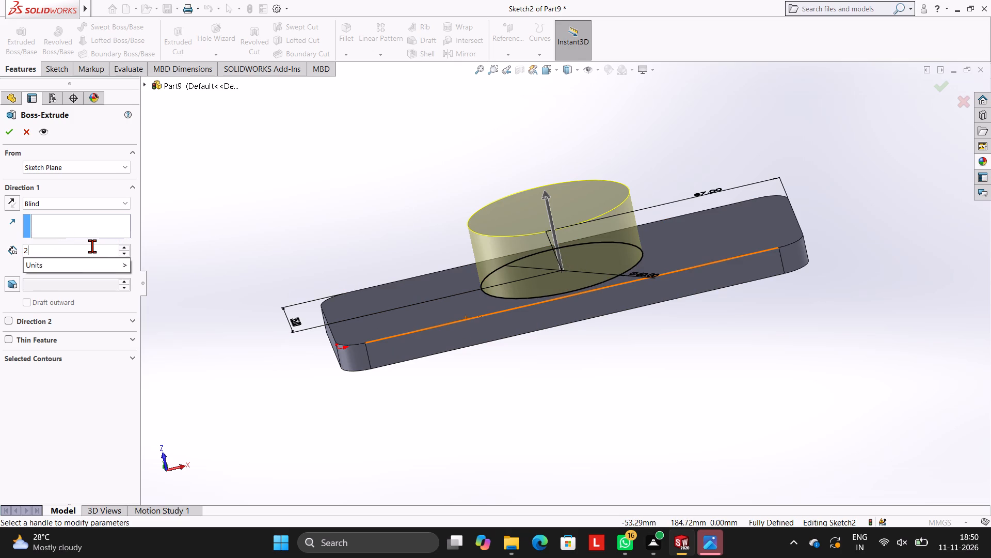
pyautogui.press('BackSpace')
pyautogui.write('44')
pyautogui.press('Return')
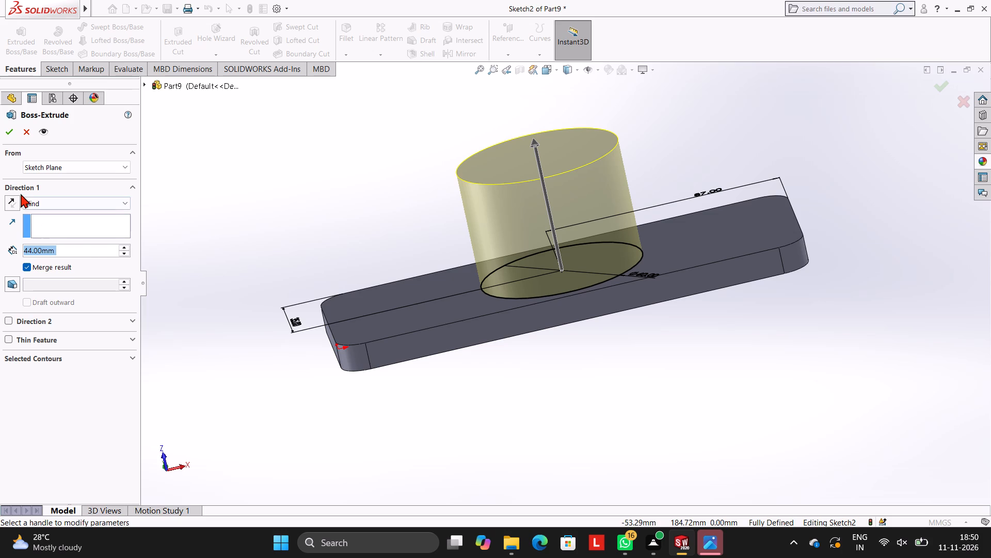
pyautogui.click(10, 131)
pyautogui.click(196, 171)
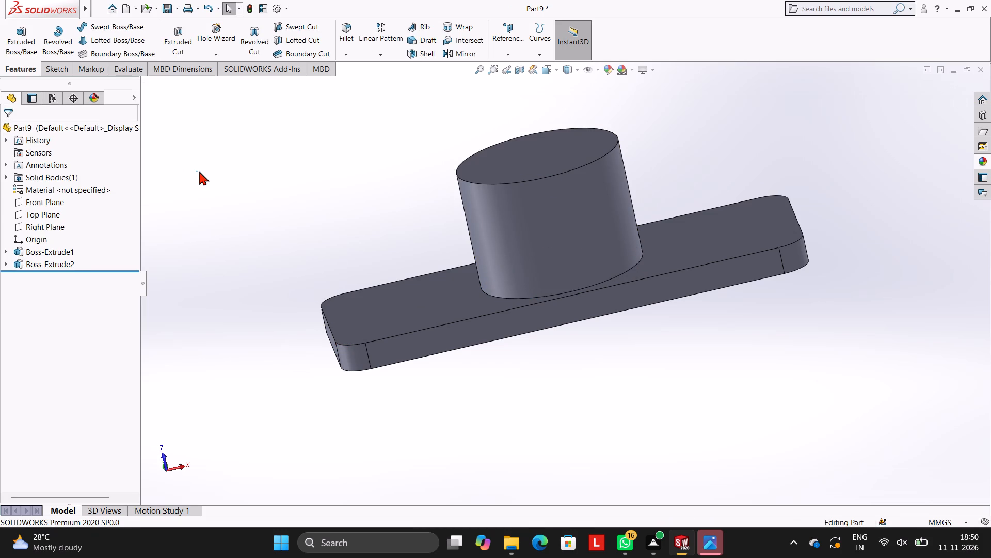
# On the plate's long side face, sketch a closed line rectangle 46 mm wide and 24 mm high, centred on the bottom edge's midpoint.
pyautogui.moveTo(773, 194); pyautogui.dragTo(763, 178, button='middle')
pyautogui.click(583, 291)
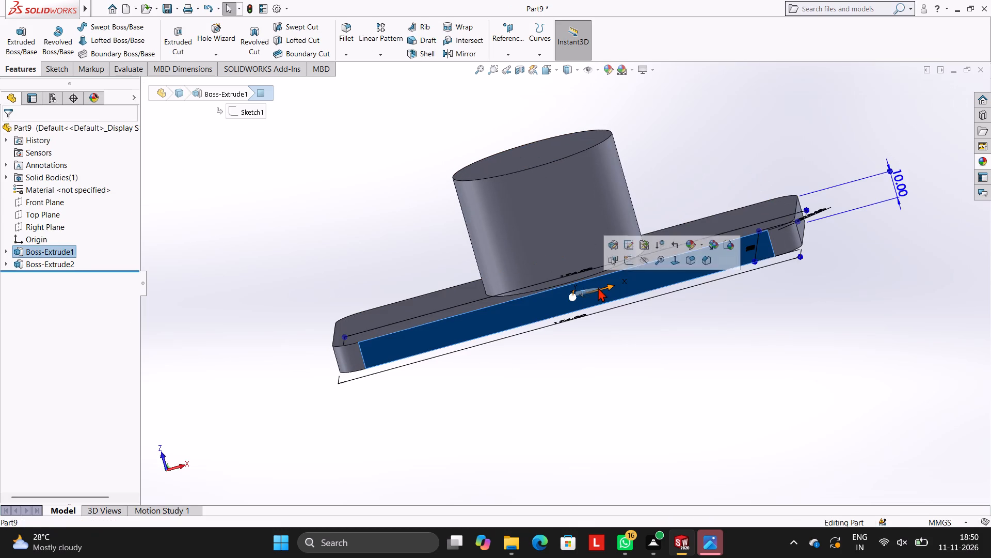
pyautogui.click(627, 265)
pyautogui.hotkey('ctrl', '8')
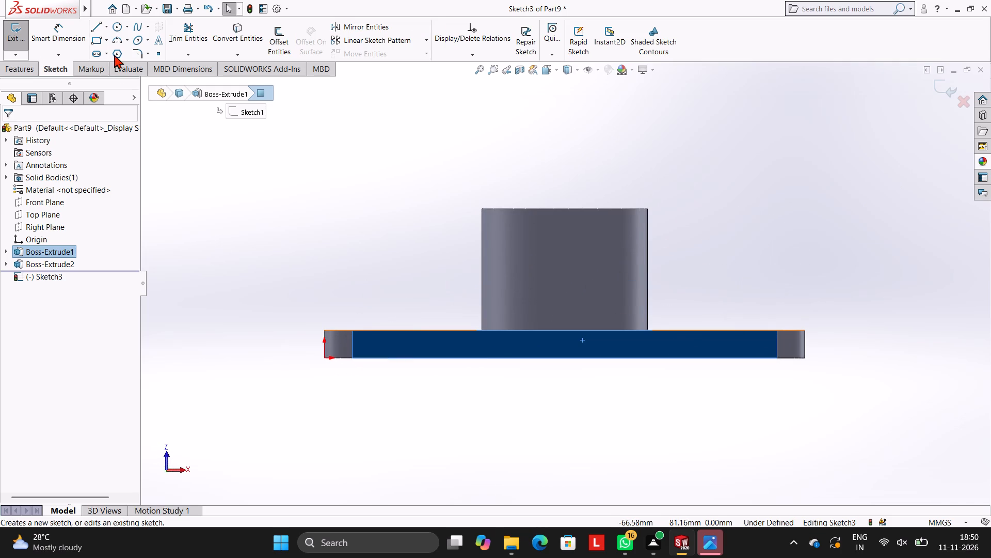
pyautogui.click(96, 26)
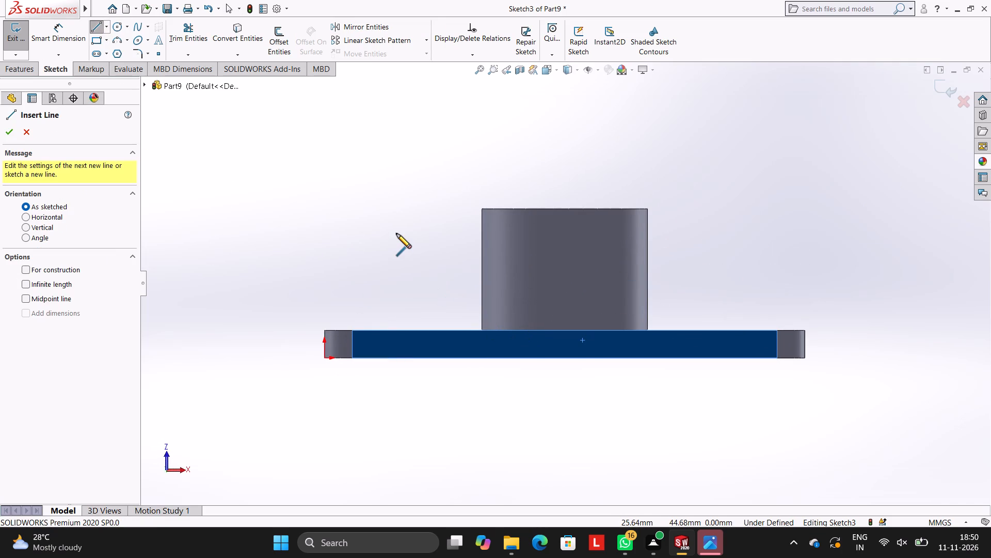
pyautogui.click(563, 357)
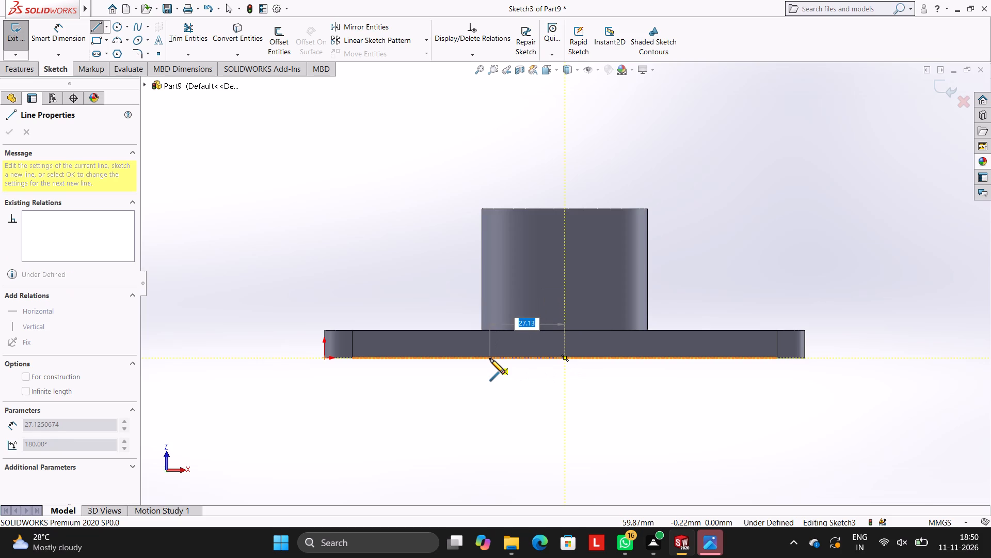
pyautogui.press('2')
pyautogui.press('3')
pyautogui.press('Return')
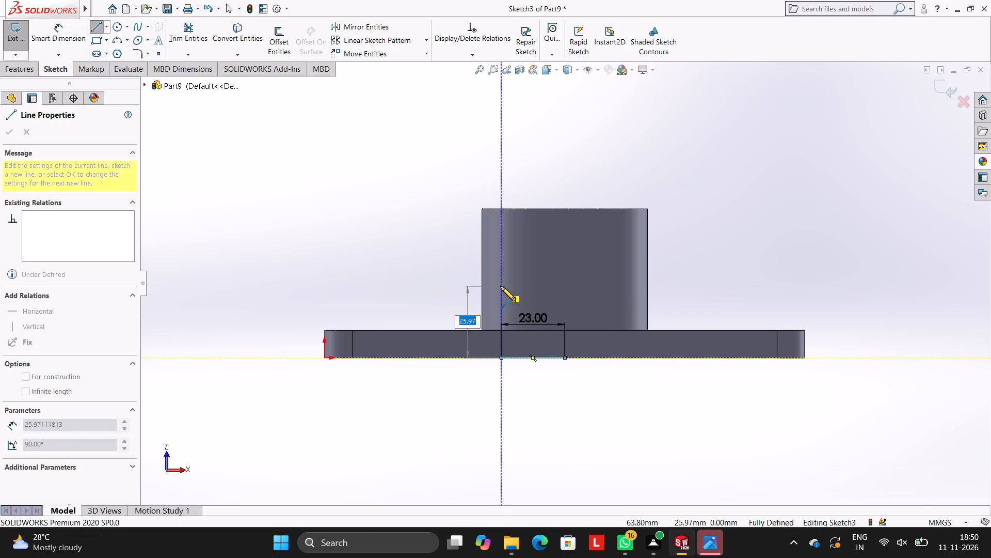
pyautogui.write('24')
pyautogui.press('Return')
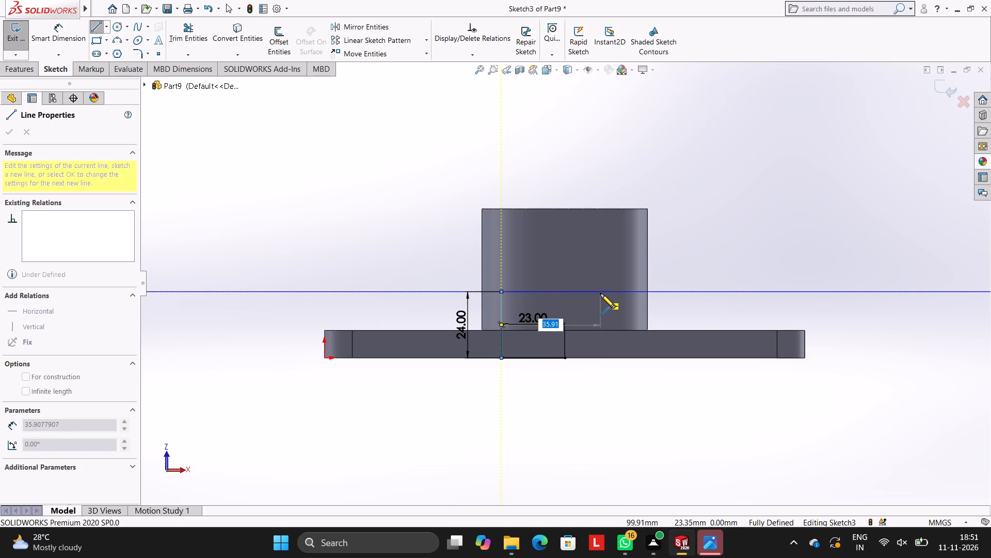
pyautogui.write('46')
pyautogui.press('Return')
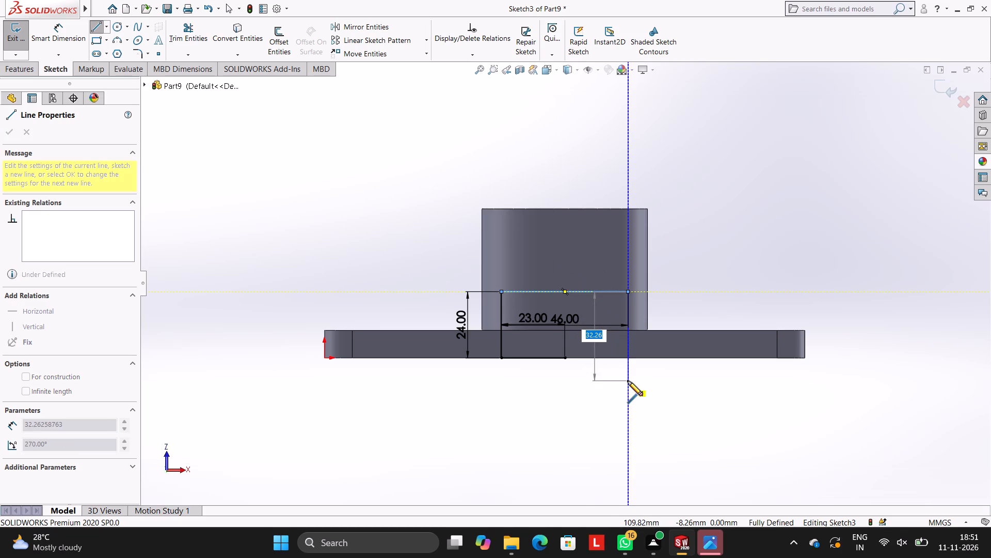
pyautogui.write('24')
pyautogui.press('Return')
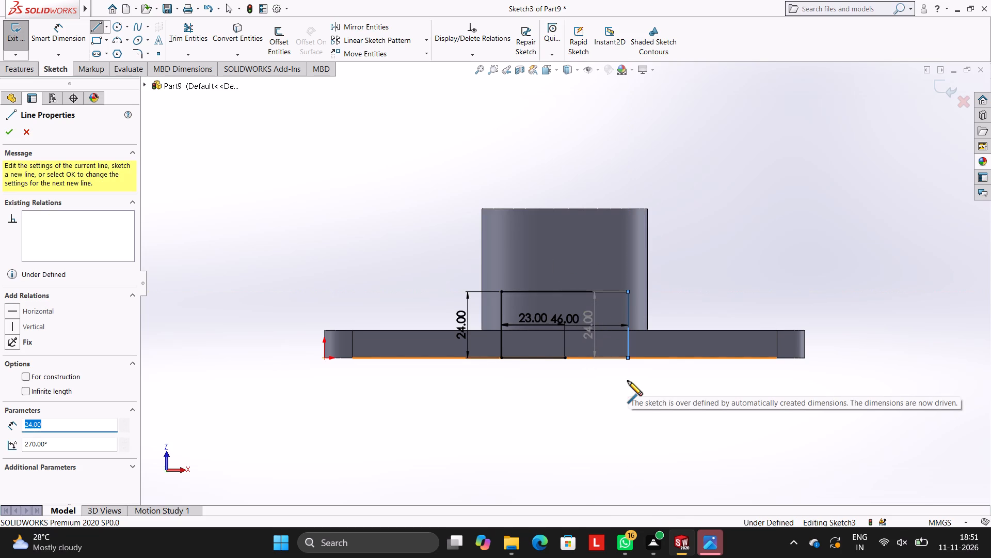
pyautogui.click(565, 358)
pyautogui.press('Escape')
pyautogui.press('Escape')
pyautogui.press('Escape')
# Dimension the rectangle's right vertical line 23 mm from the midpoint of the plate's bottom edge.
pyautogui.scroll(1, 730, 347)
pyautogui.scroll(-2, 730, 347)
pyautogui.click(63, 42)
pyautogui.scroll(-2, 540, 364)
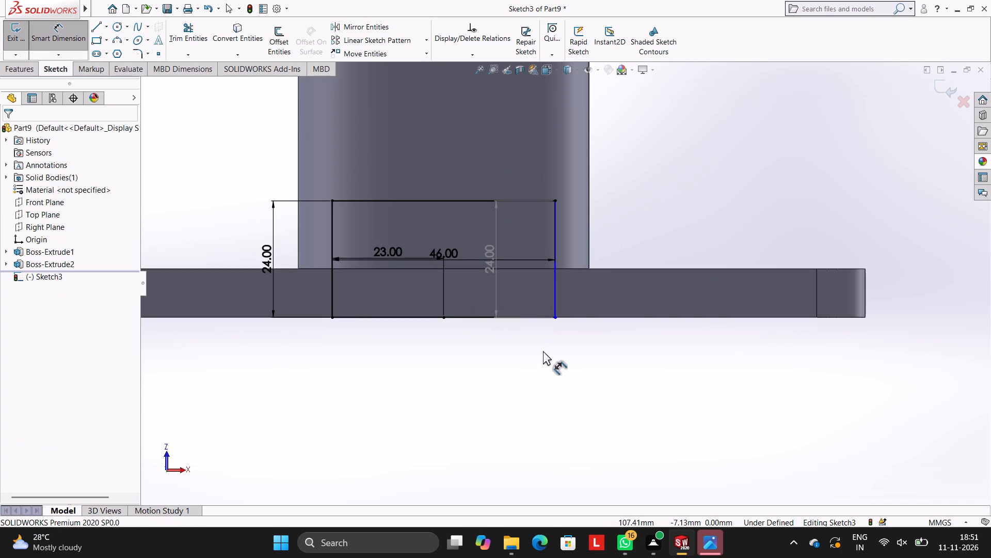
pyautogui.click(442, 318)
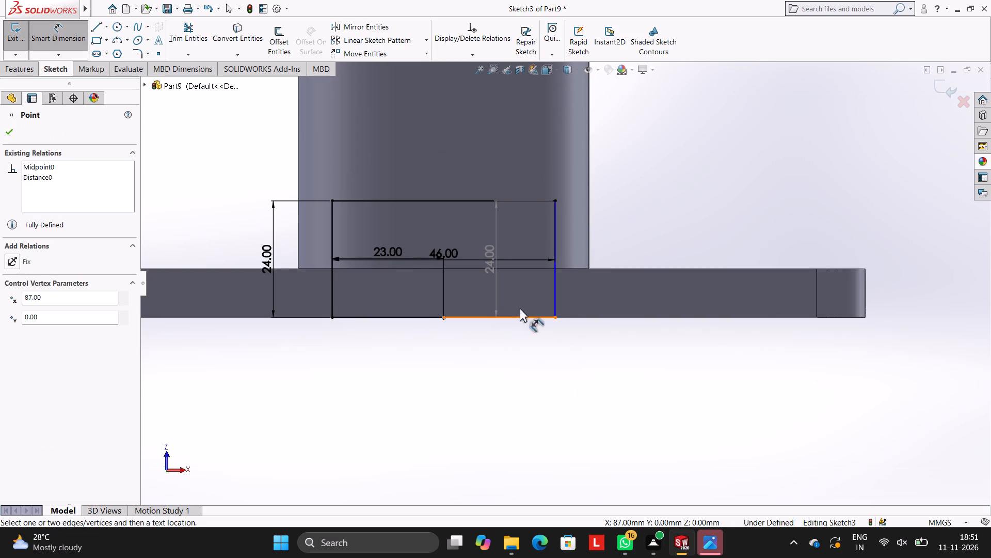
pyautogui.click(554, 308)
pyautogui.click(532, 364)
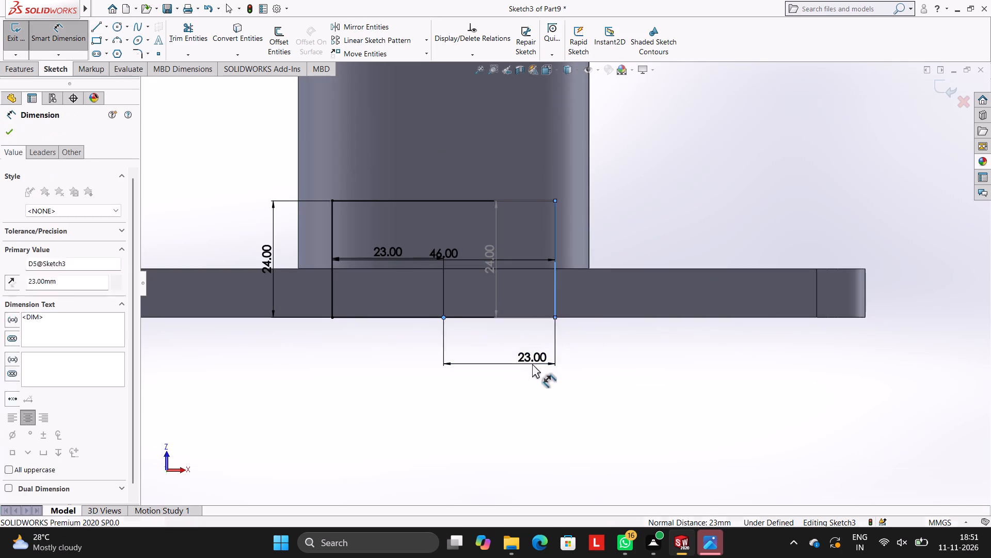
pyautogui.click(487, 344)
pyautogui.click(612, 353)
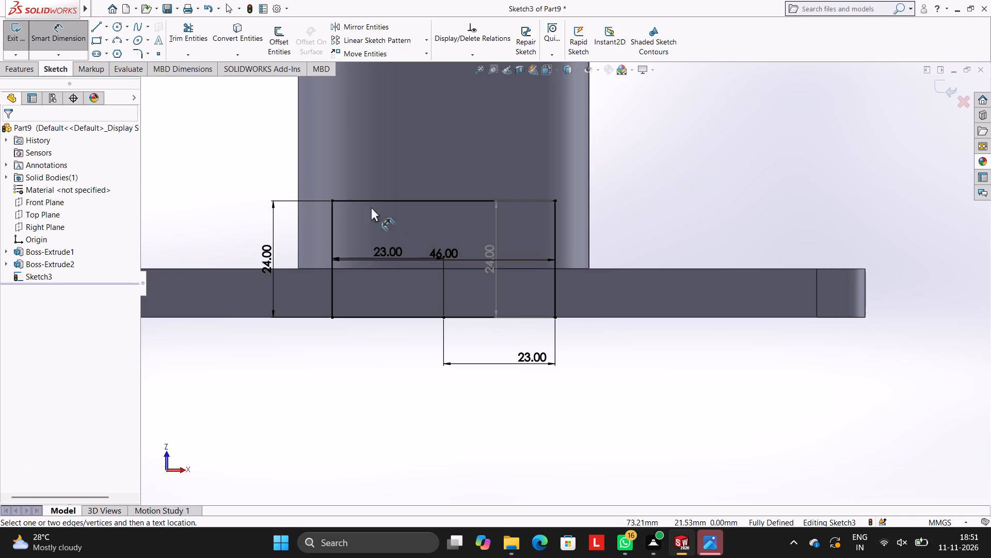
# Extrude the 46 x 24 mm rectangle as a blind boss 74 mm deep, reversed to run through the plate and cylinder.
pyautogui.scroll(3, 426, 216)
pyautogui.scroll(-2, 436, 208)
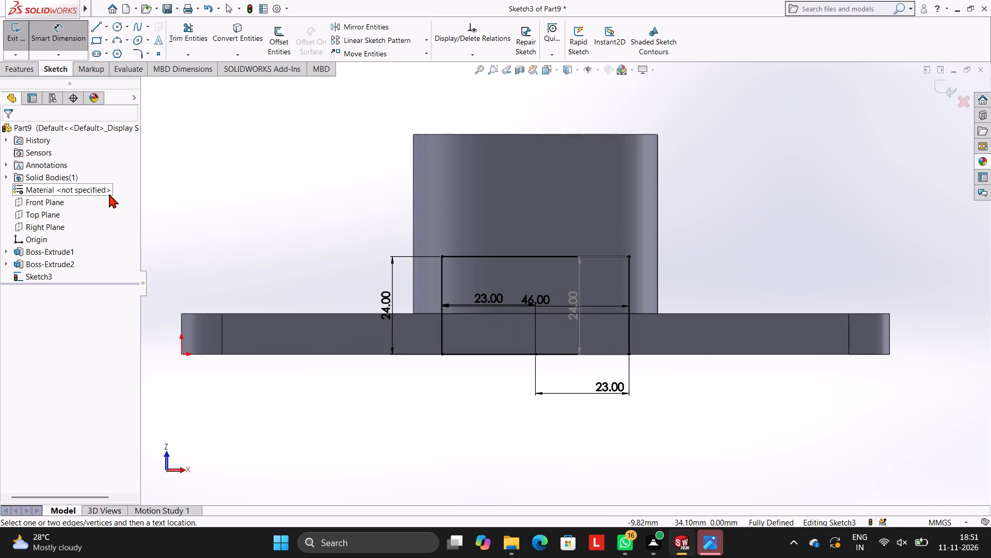
pyautogui.click(27, 68)
pyautogui.click(30, 45)
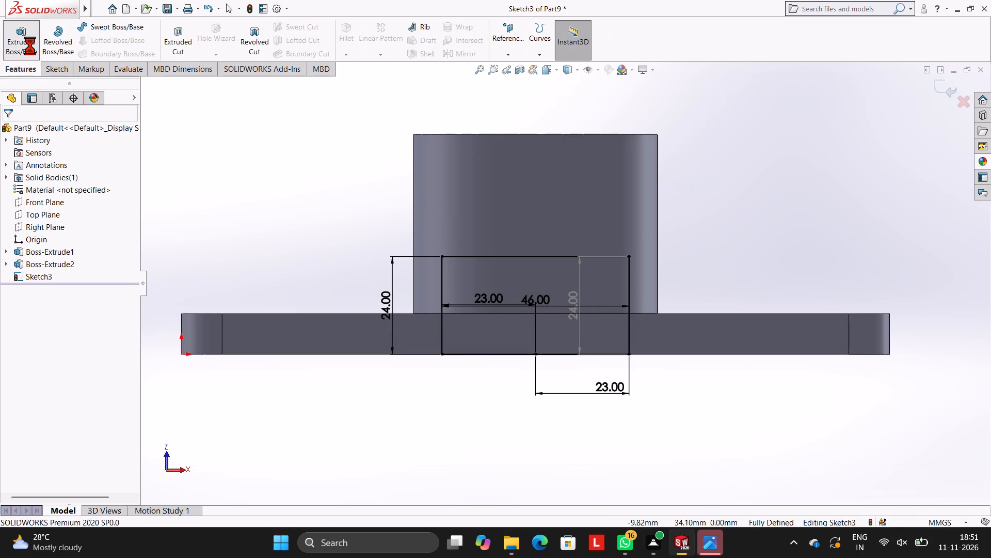
pyautogui.scroll(-1, 395, 221)
pyautogui.moveTo(395, 221); pyautogui.dragTo(479, 249, button='middle')
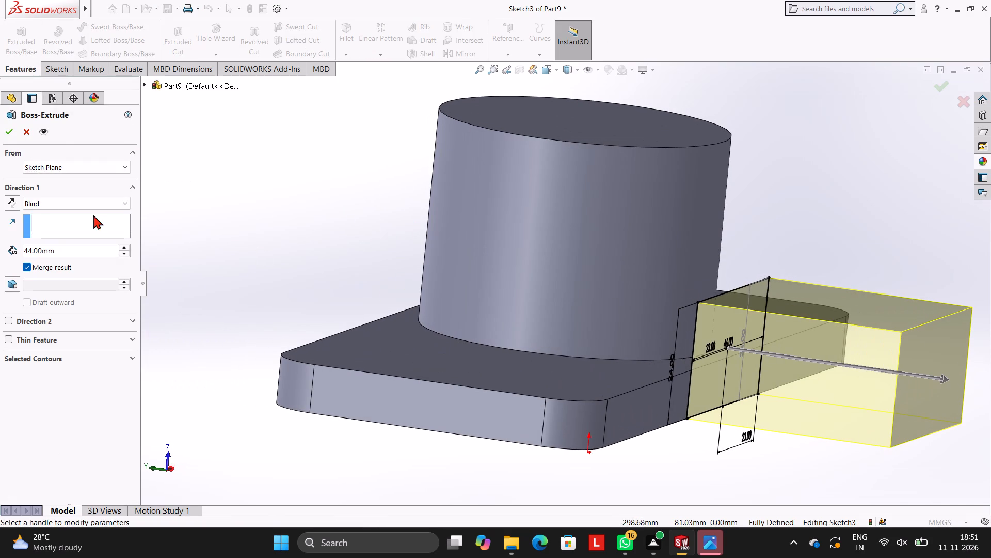
pyautogui.click(12, 200)
pyautogui.click(85, 256)
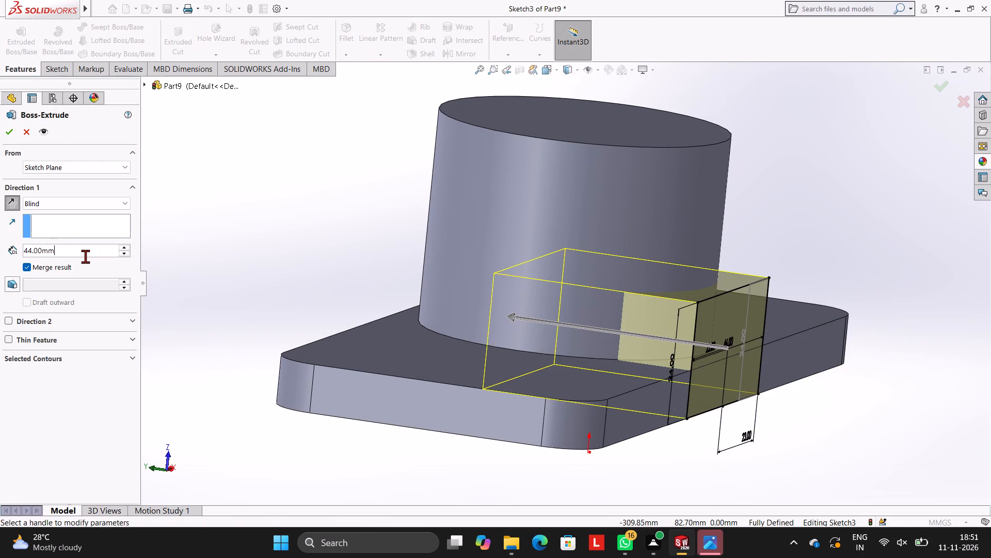
pyautogui.press('BackSpace')
pyautogui.press('BackSpace')
pyautogui.press('BackSpace')
pyautogui.press('BackSpace')
pyautogui.press('BackSpace')
pyautogui.press('BackSpace')
pyautogui.press('BackSpace')
pyautogui.press('BackSpace')
pyautogui.press('BackSpace')
pyautogui.press('BackSpace')
pyautogui.press('BackSpace')
pyautogui.press('BackSpace')
pyautogui.press('BackSpace')
pyautogui.press('BackSpace')
pyautogui.press('BackSpace')
pyautogui.press('BackSpace')
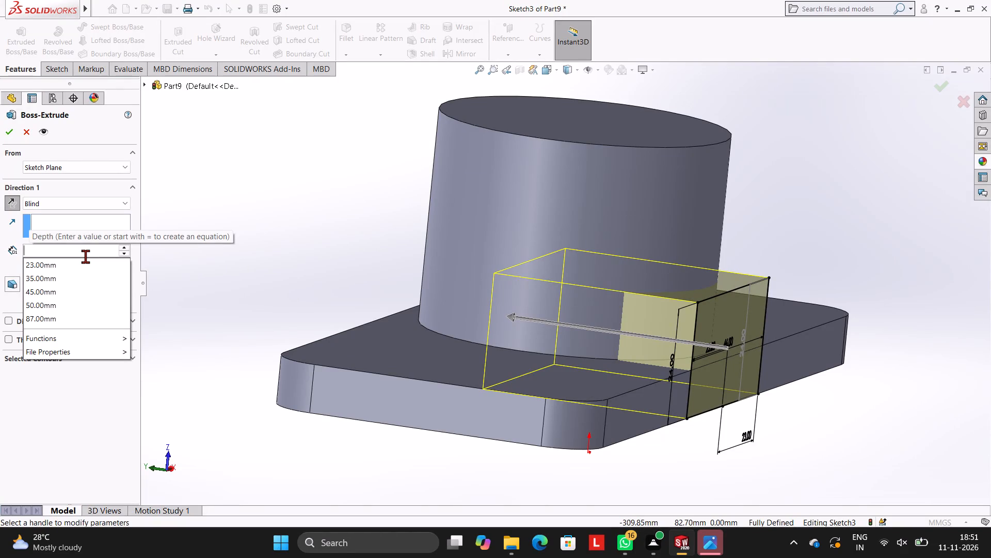
pyautogui.write('74')
pyautogui.press('Return')
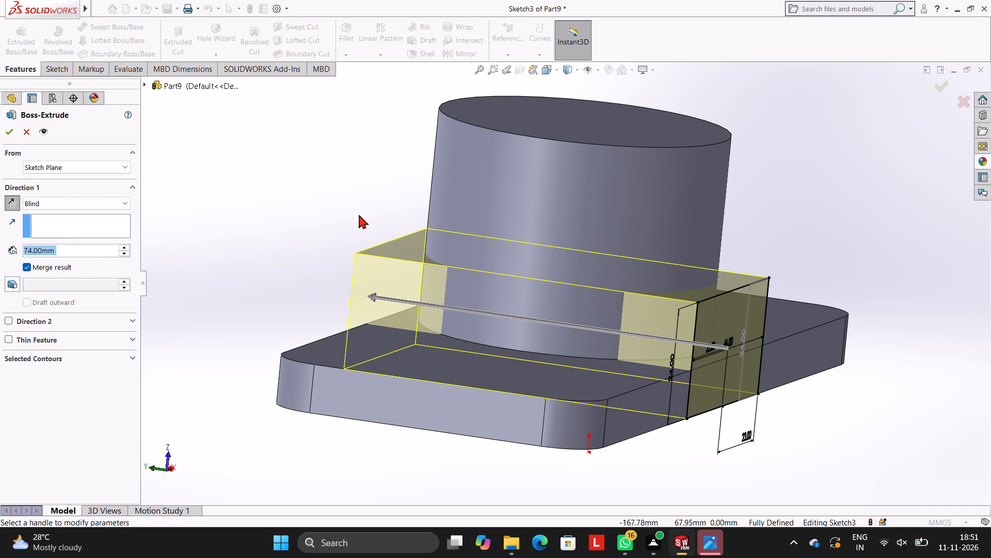
pyautogui.moveTo(363, 213); pyautogui.dragTo(389, 211, button='middle')
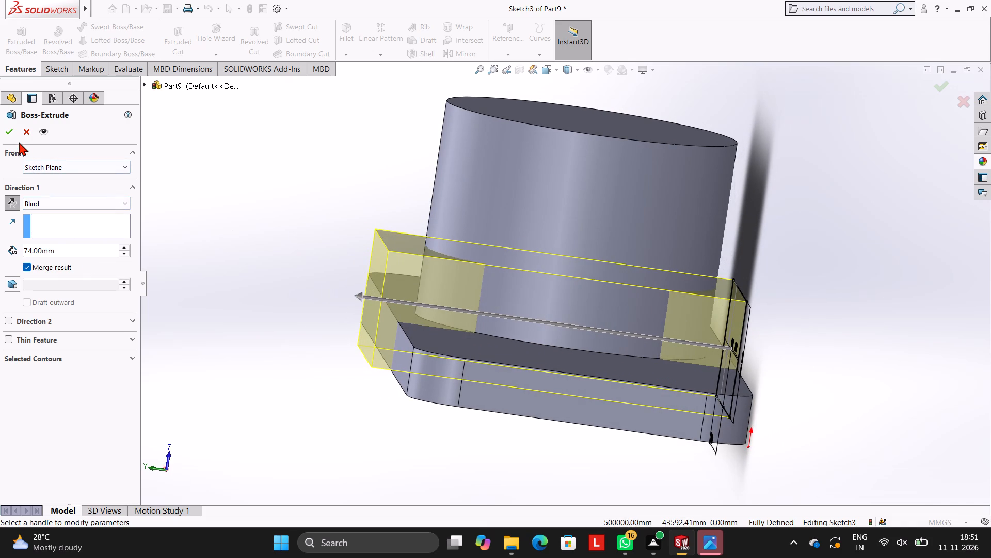
pyautogui.click(12, 135)
pyautogui.click(218, 161)
# On the plate's long side face, sketch a closed 46 x 24 mm line rectangle over the block's end outline down to the bottom edge.
pyautogui.moveTo(447, 179); pyautogui.dragTo(354, 169, button='middle')
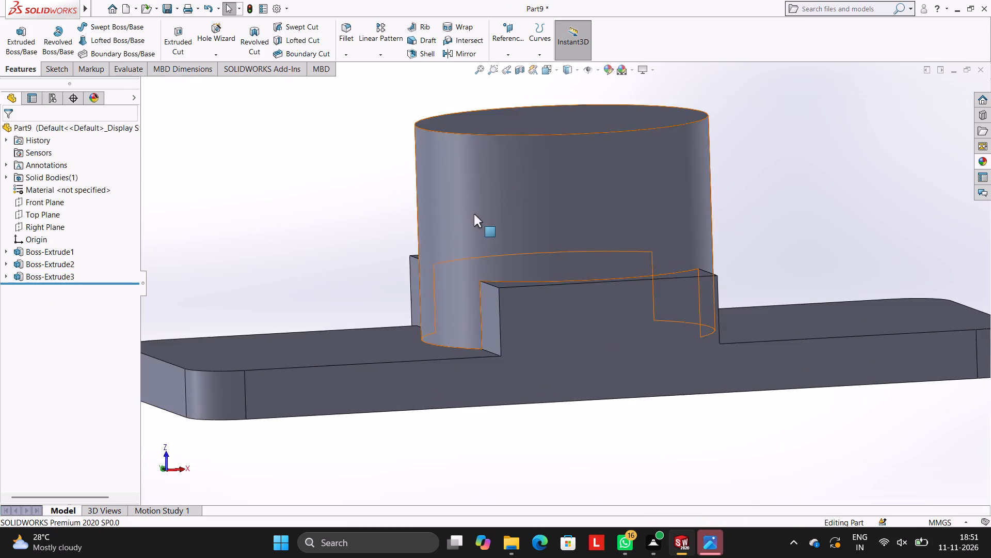
pyautogui.scroll(2, 482, 214)
pyautogui.moveTo(562, 234); pyautogui.dragTo(630, 229, button='middle')
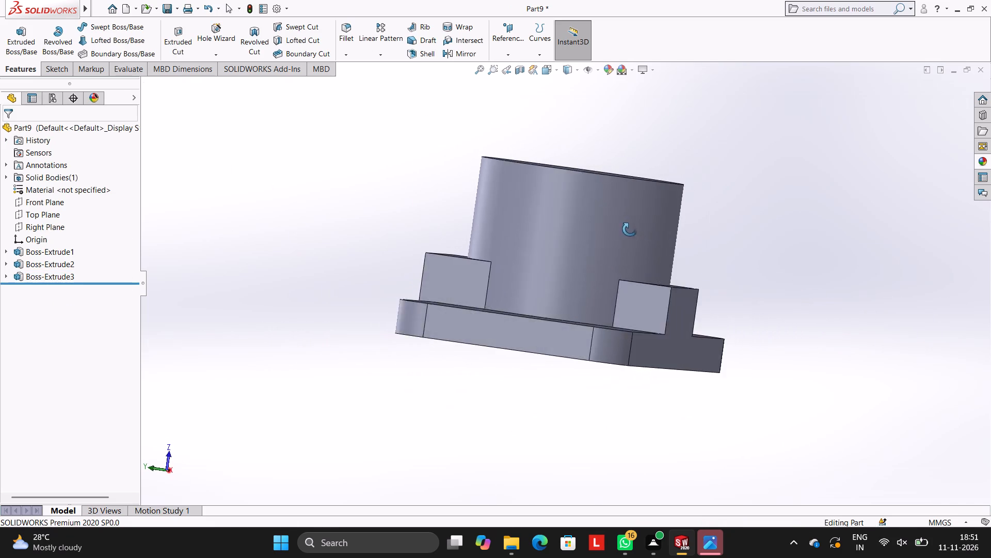
pyautogui.moveTo(630, 229); pyautogui.dragTo(571, 291, button='middle')
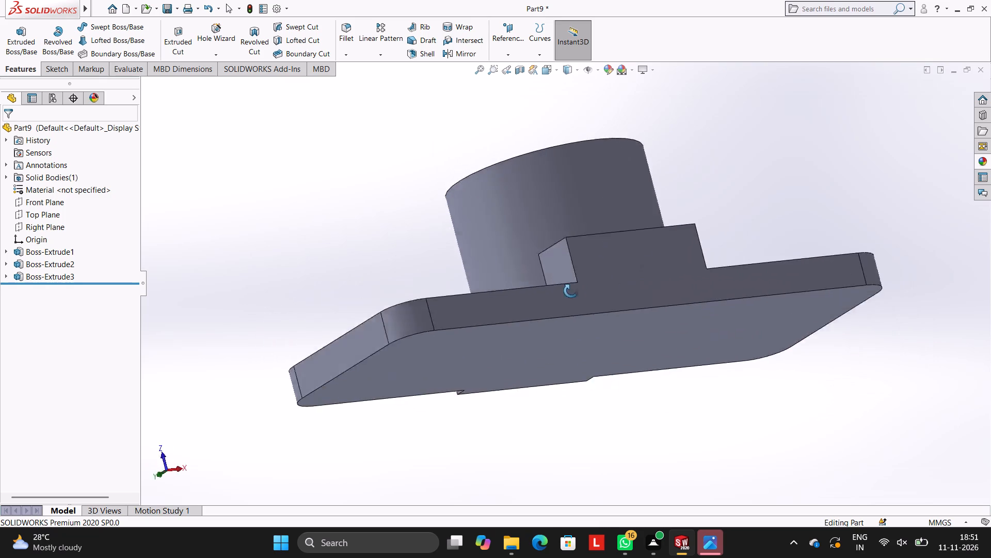
pyautogui.moveTo(571, 291); pyautogui.dragTo(558, 344, button='middle')
pyautogui.click(595, 305)
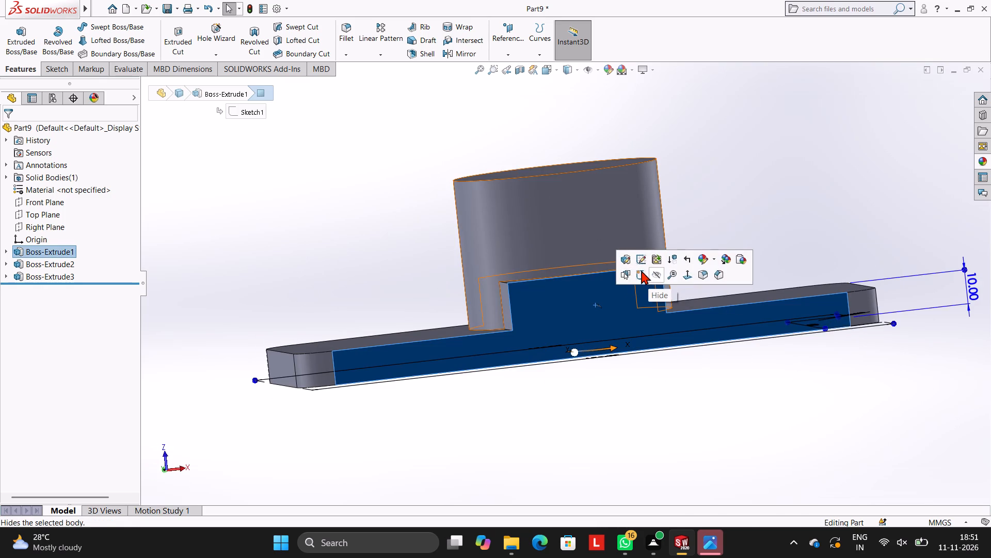
pyautogui.click(641, 270)
pyautogui.hotkey('ctrl', '8')
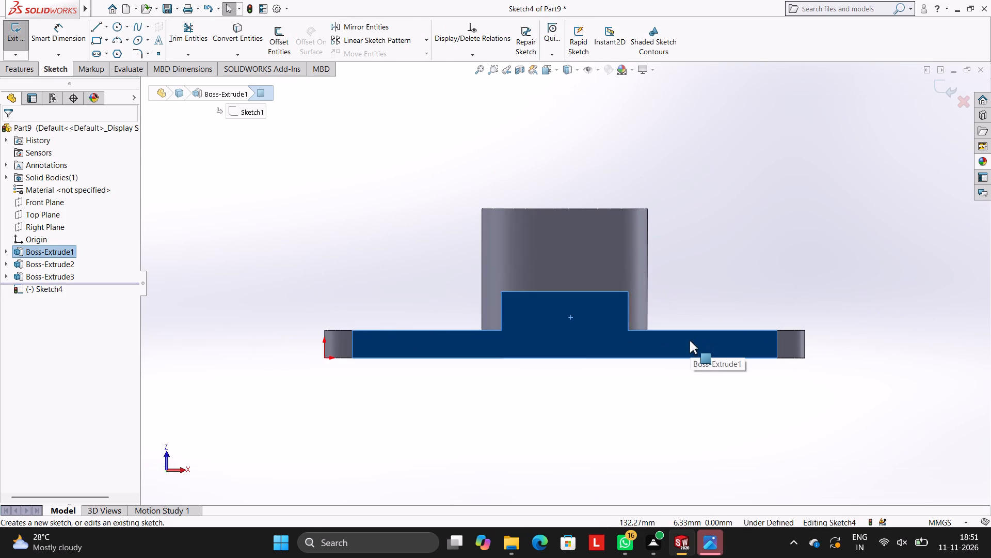
pyautogui.click(97, 22)
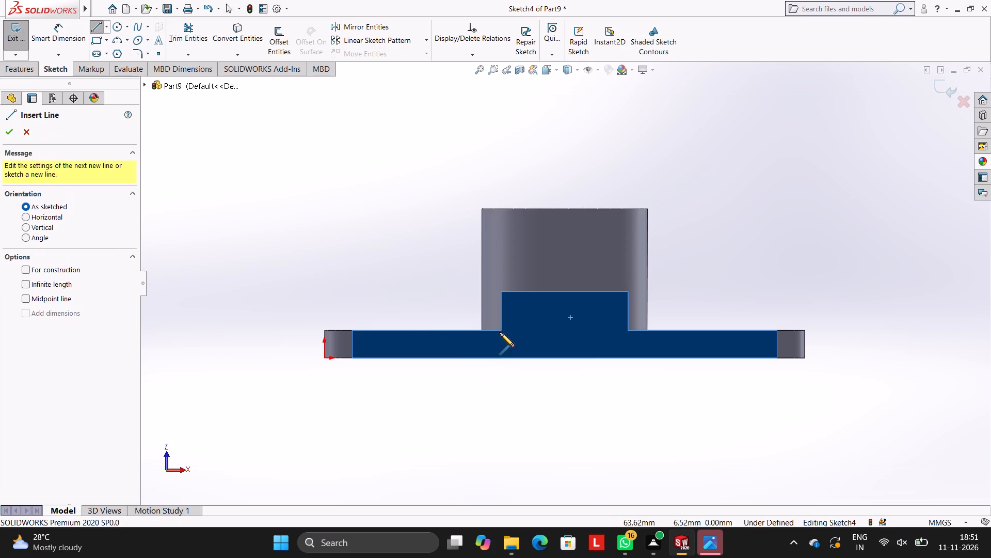
pyautogui.click(502, 293)
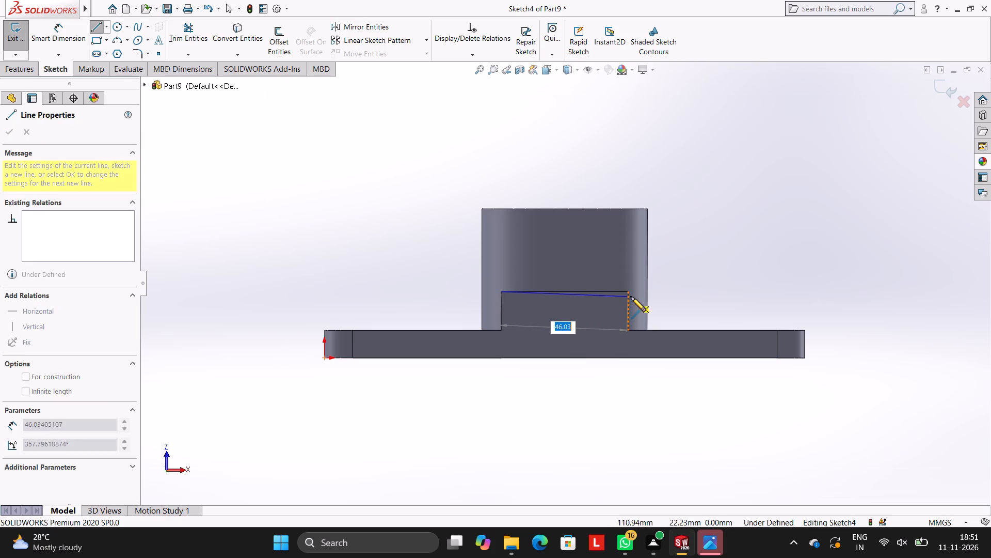
pyautogui.click(629, 291)
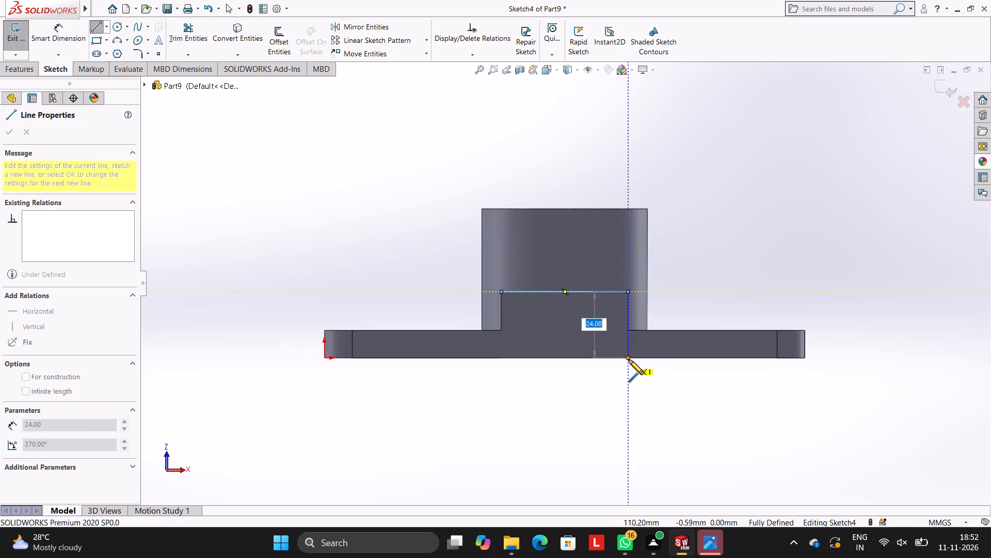
pyautogui.click(629, 360)
pyautogui.click(501, 359)
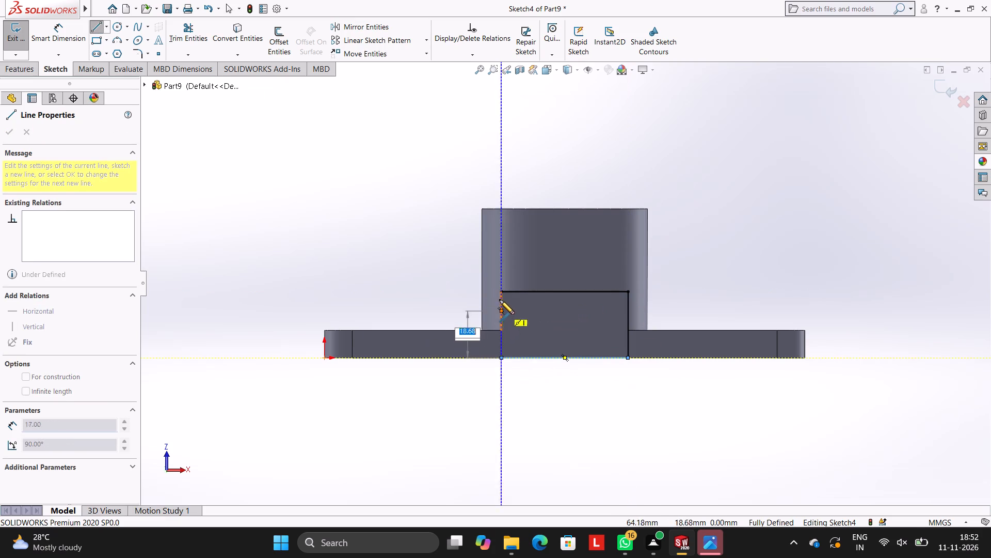
pyautogui.click(502, 291)
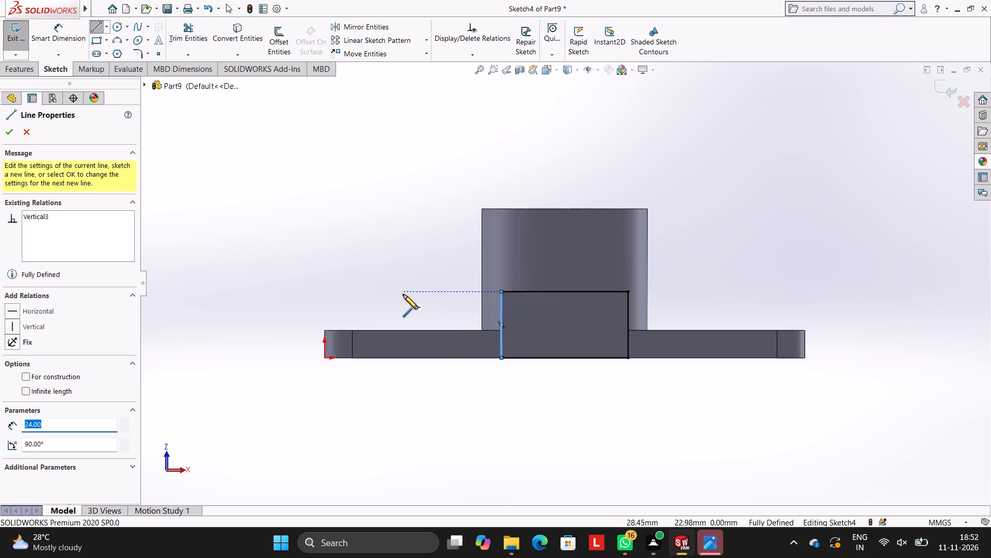
pyautogui.press('Escape')
# Extrude the new rectangle as a blind boss 4 mm outward from the plate's side face.
pyautogui.click(34, 68)
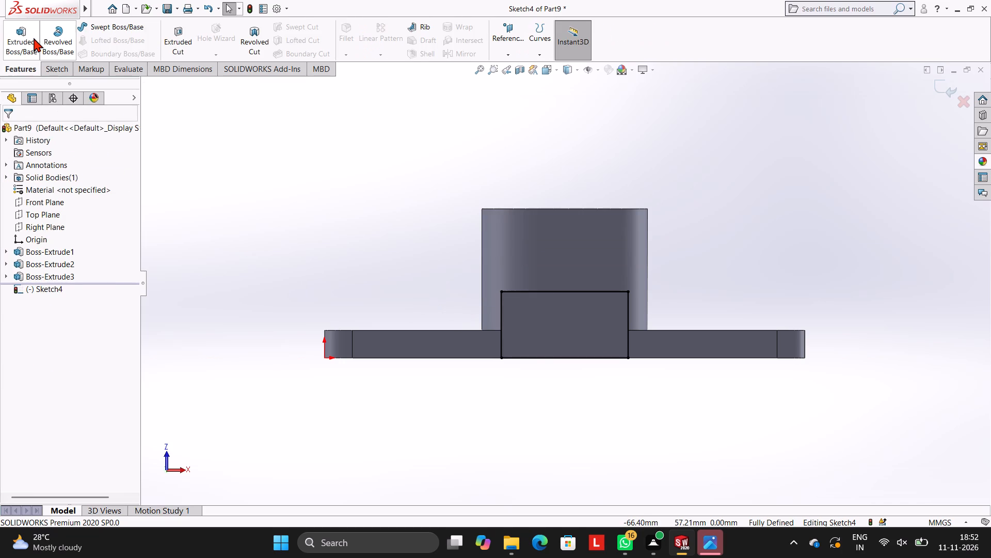
pyautogui.click(32, 37)
pyautogui.moveTo(293, 193); pyautogui.dragTo(376, 203, button='middle')
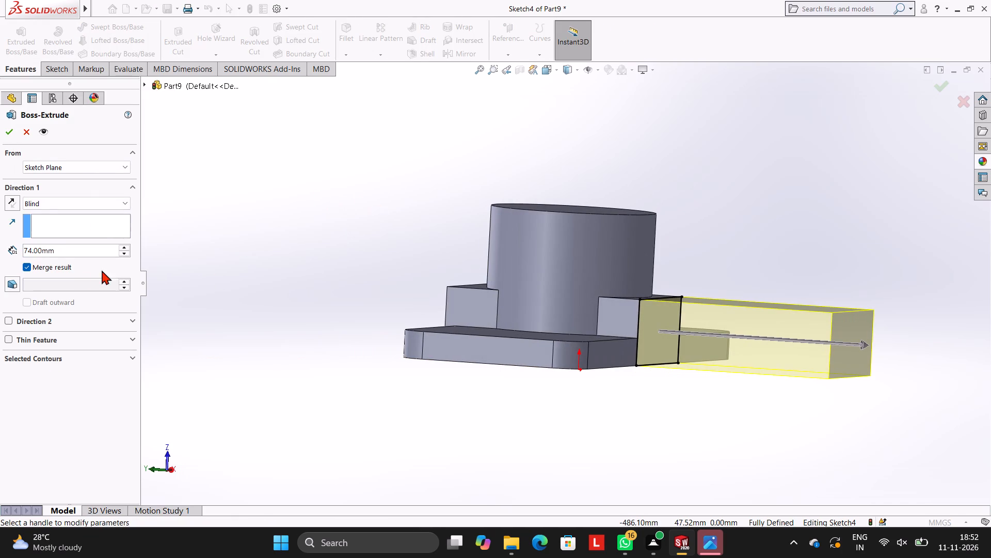
pyautogui.click(56, 247)
pyautogui.press('BackSpace')
pyautogui.press('BackSpace')
pyautogui.press('BackSpace')
pyautogui.press('BackSpace')
pyautogui.press('BackSpace')
pyautogui.press('BackSpace')
pyautogui.press('BackSpace')
pyautogui.press('BackSpace')
pyautogui.press('BackSpace')
pyautogui.press('BackSpace')
pyautogui.press('BackSpace')
pyautogui.press('BackSpace')
pyautogui.press('BackSpace')
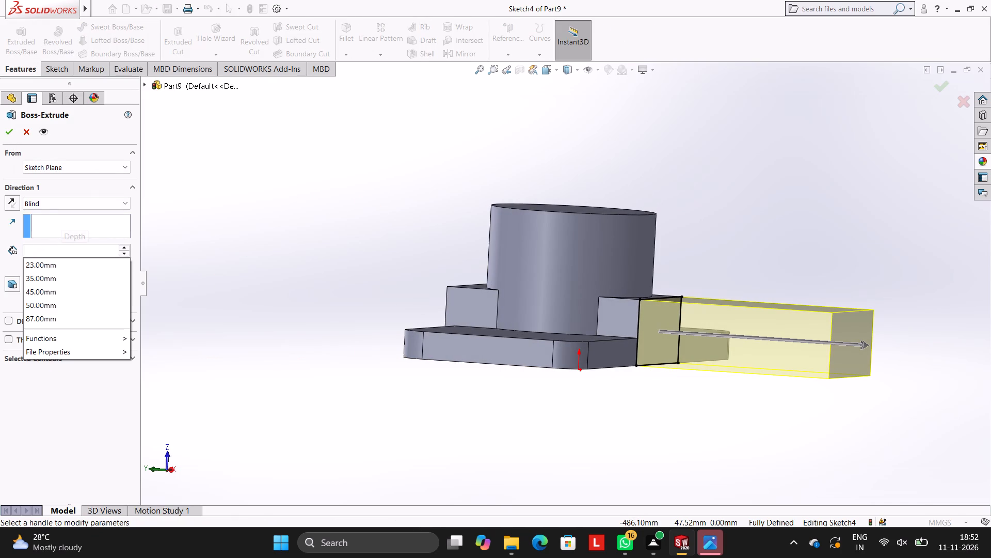
pyautogui.press('4')
pyautogui.press('Return')
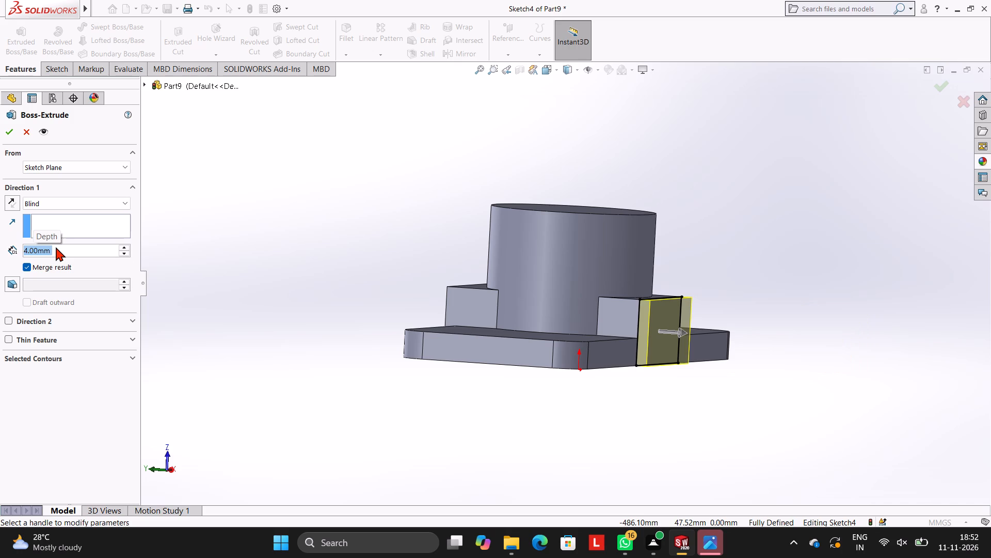
pyautogui.click(8, 131)
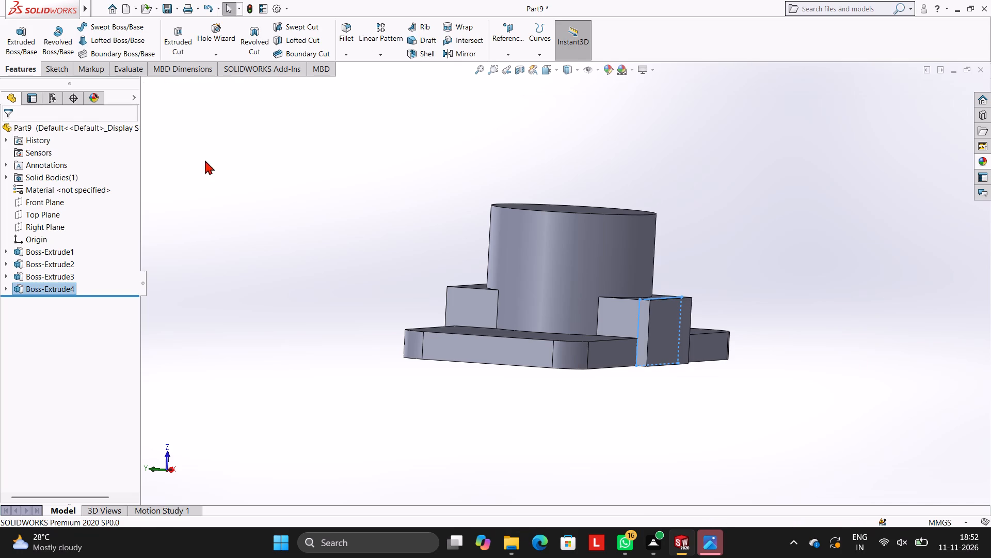
pyautogui.click(258, 163)
pyautogui.press('Escape')
# Open a sketch on the outer face of the 4 mm block extension, viewed face-on.
pyautogui.scroll(2, 371, 193)
pyautogui.moveTo(541, 257); pyautogui.dragTo(478, 236, button='middle')
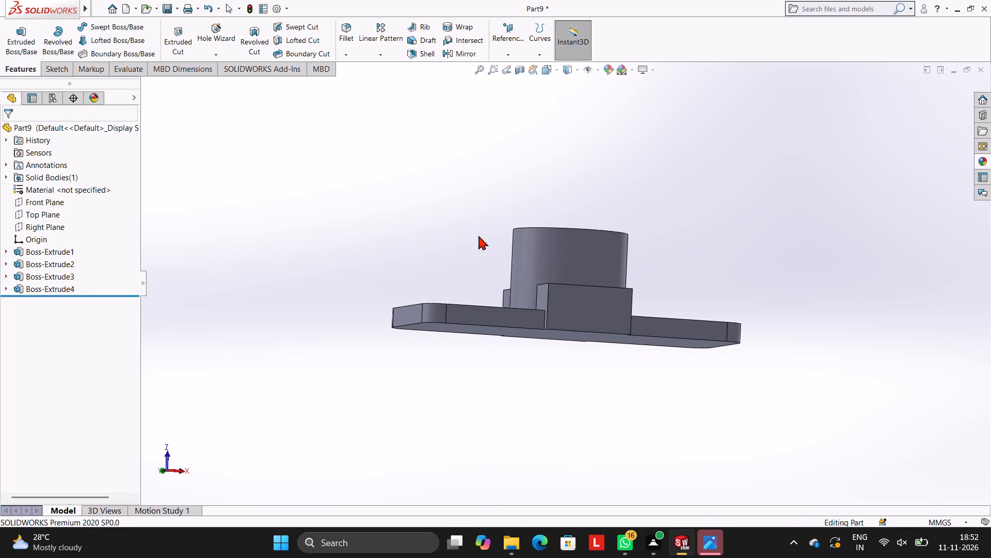
pyautogui.moveTo(540, 200); pyautogui.dragTo(560, 250, button='middle')
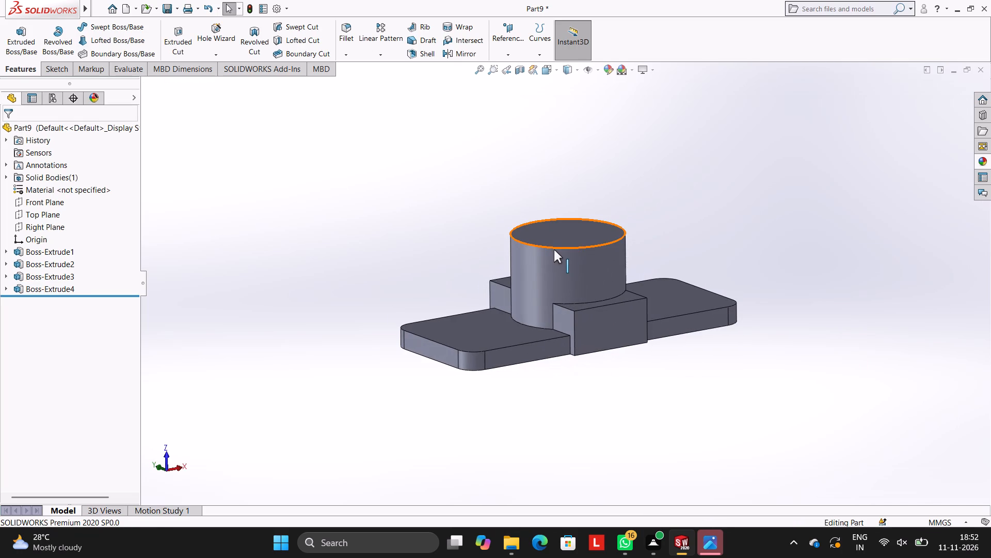
pyautogui.moveTo(645, 223); pyautogui.dragTo(671, 227, button='middle')
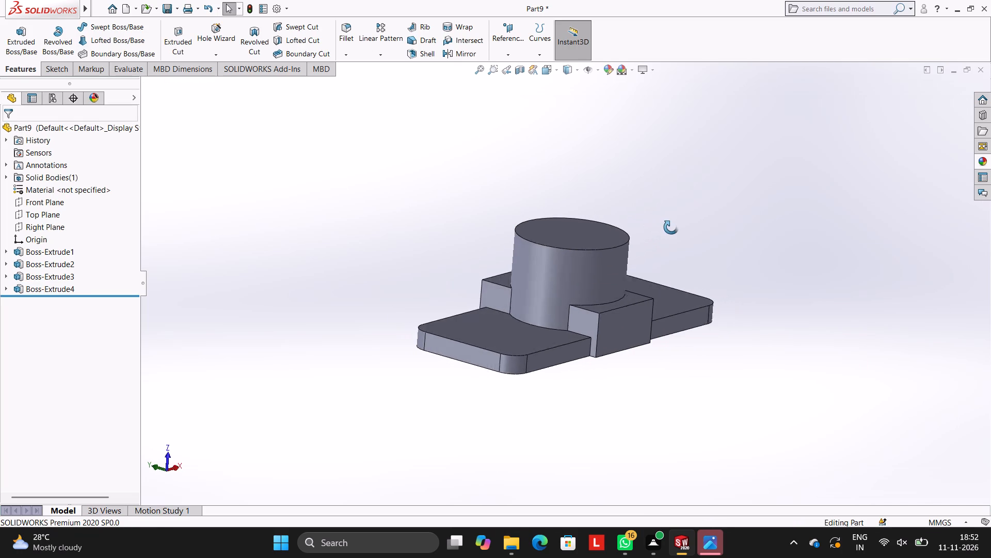
pyautogui.moveTo(671, 227); pyautogui.dragTo(585, 180, button='middle')
pyautogui.moveTo(622, 205); pyautogui.dragTo(634, 210, button='middle')
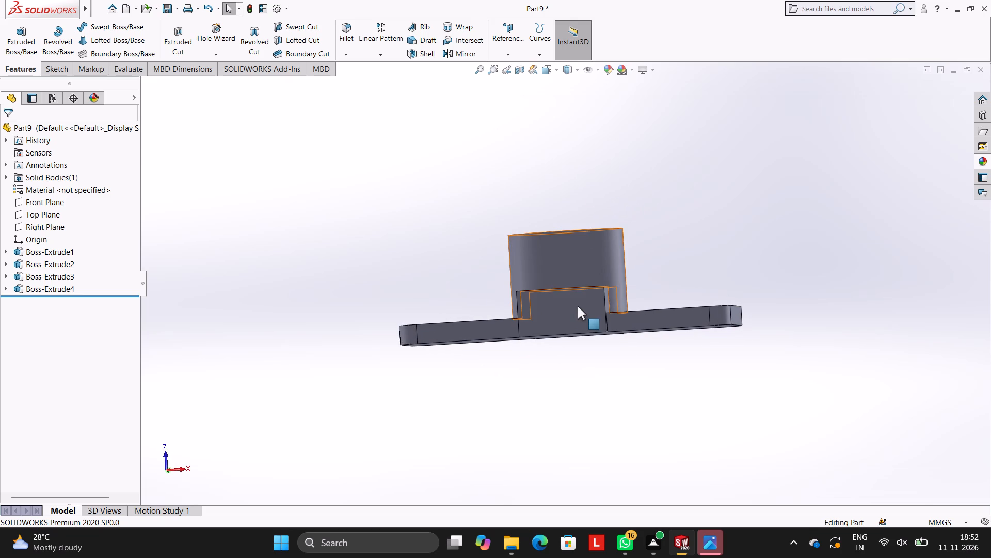
pyautogui.click(565, 303)
pyautogui.click(609, 274)
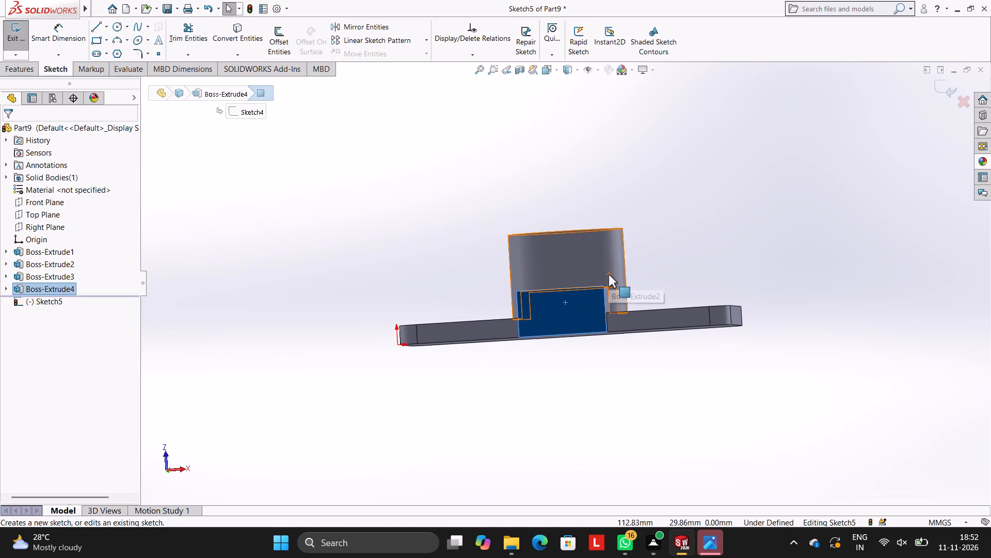
pyautogui.hotkey('ctrl', '8')
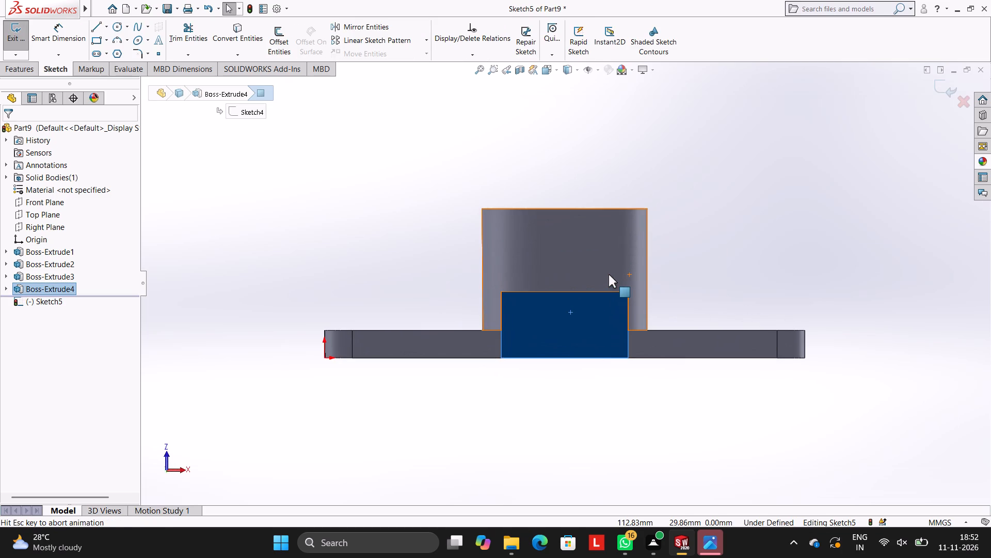
pyautogui.scroll(3, 645, 234)
pyautogui.scroll(-2, 648, 240)
pyautogui.scroll(-2, 588, 265)
pyautogui.scroll(-1, 553, 361)
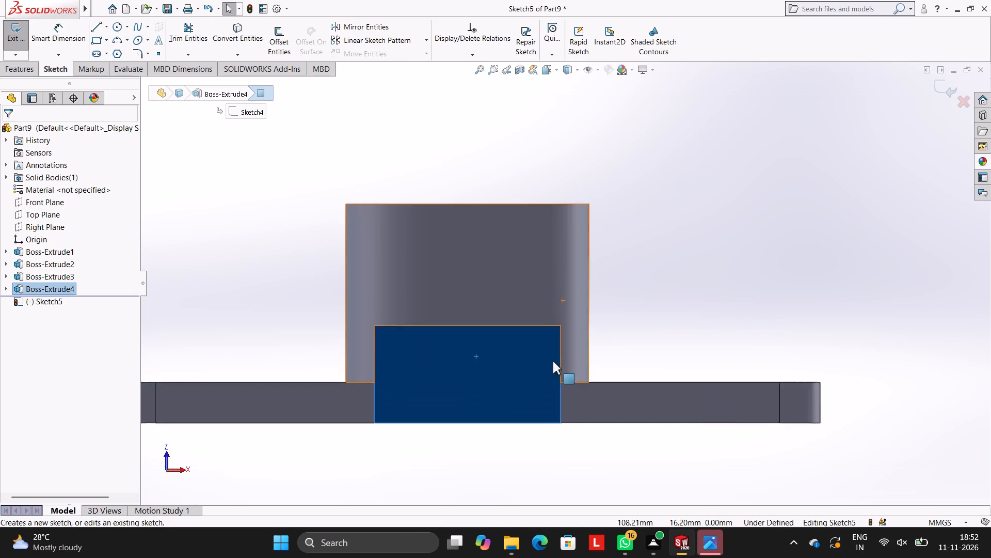
pyautogui.scroll(2, 553, 361)
pyautogui.scroll(-1, 539, 367)
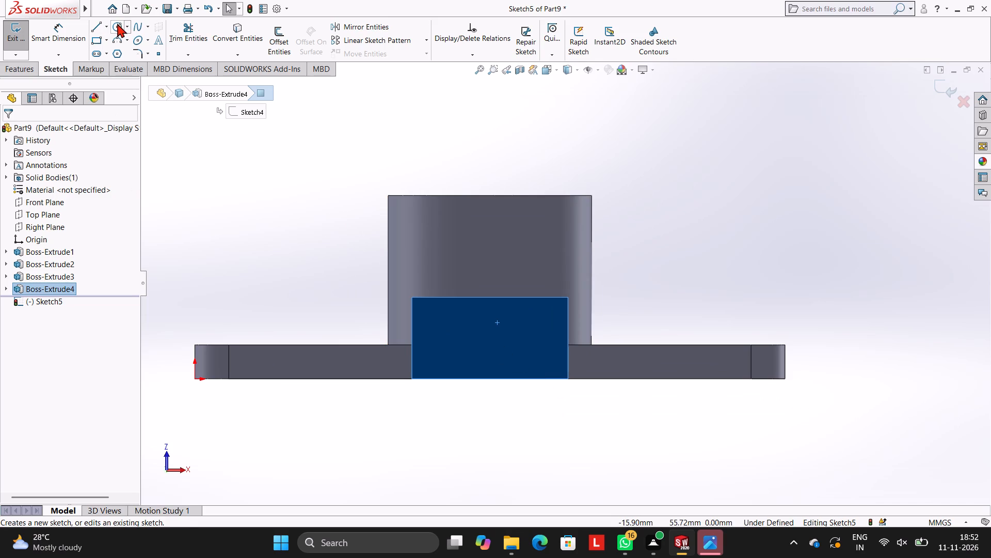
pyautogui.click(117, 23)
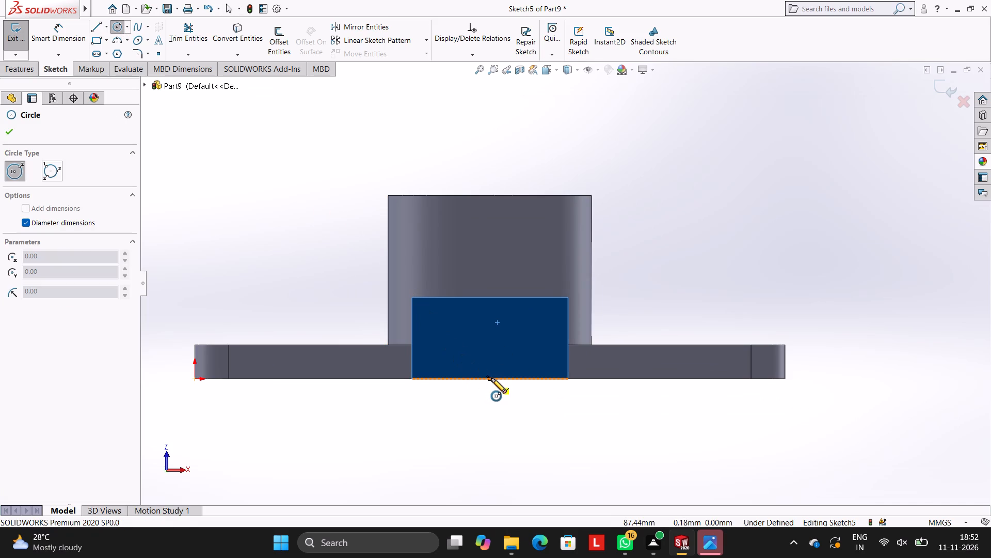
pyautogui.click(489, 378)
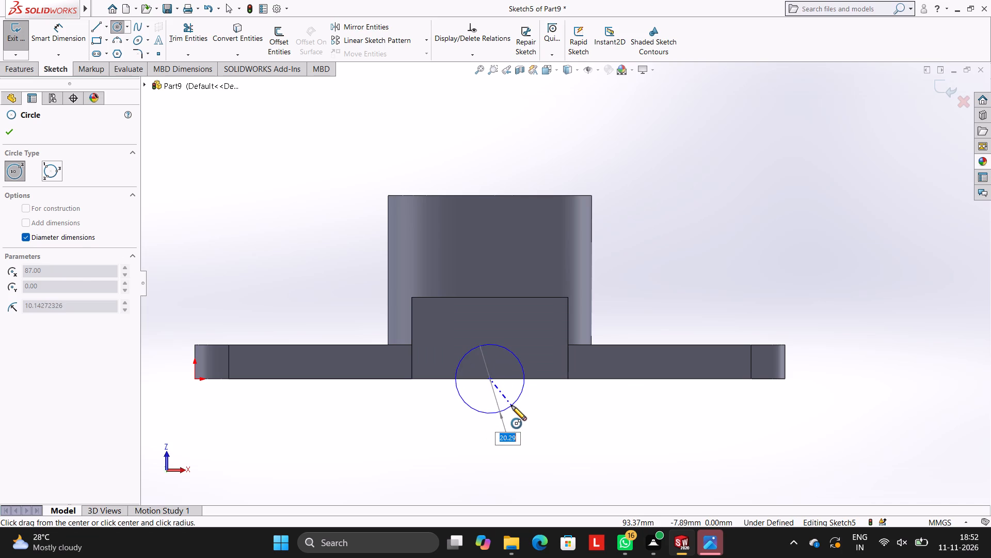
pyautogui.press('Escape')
# Sketch a circle of radius 13 mm centred on the midpoint of the block face's bottom edge, using radius instead of diameter dimensions.
pyautogui.click(119, 25)
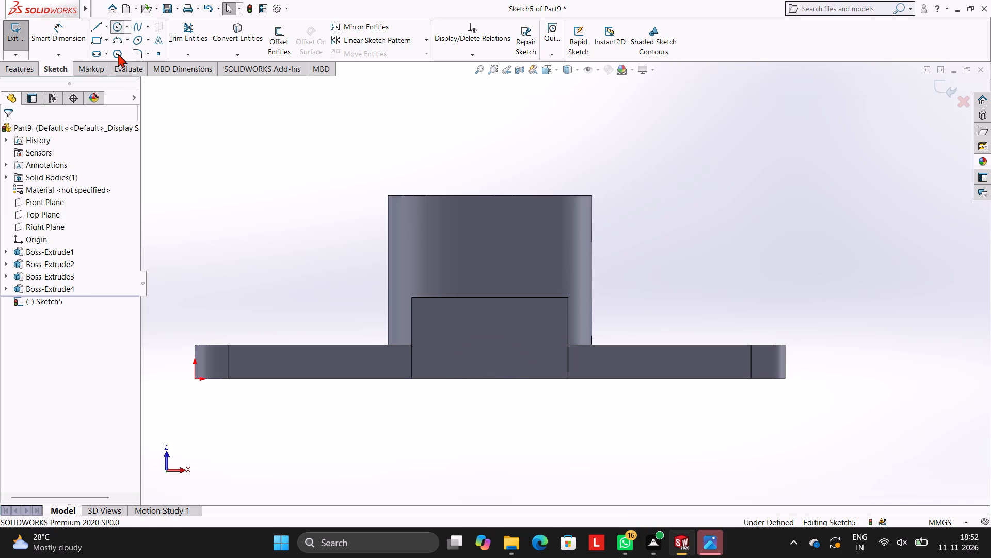
pyautogui.click(64, 225)
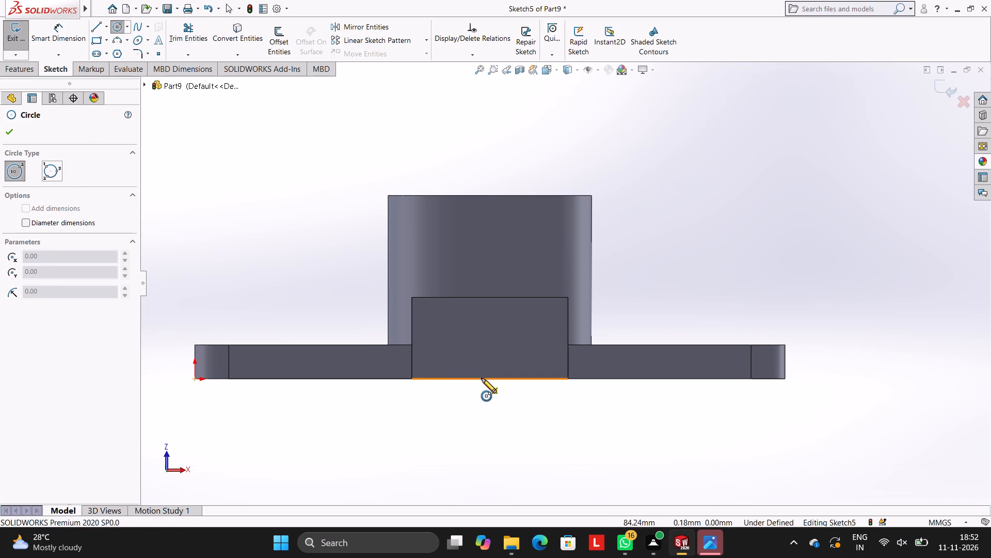
pyautogui.click(489, 380)
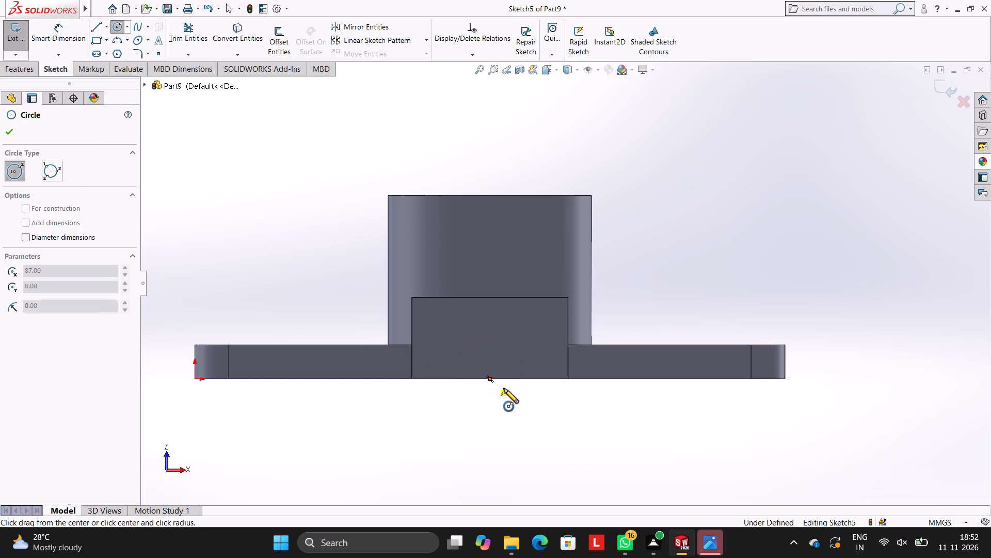
pyautogui.write('13')
pyautogui.press('Return')
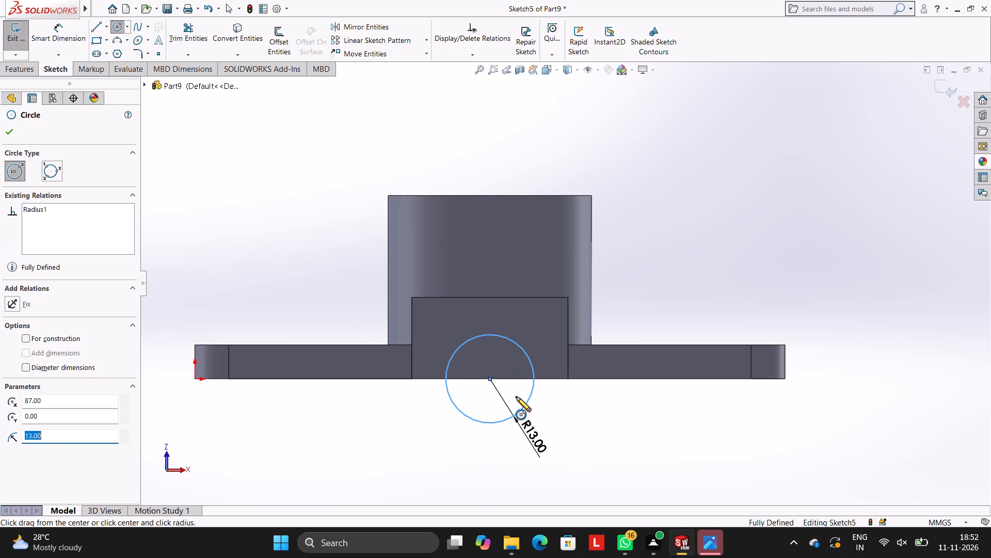
pyautogui.press('Escape')
pyautogui.press('Escape')
pyautogui.press('Escape')
pyautogui.press('Escape')
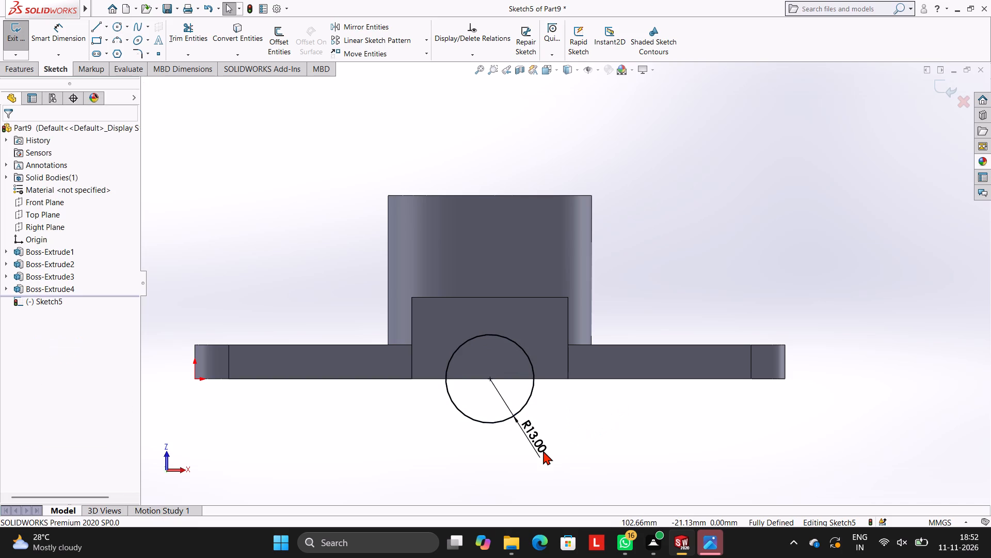
pyautogui.press('Escape')
pyautogui.press('Escape')
pyautogui.press('Escape')
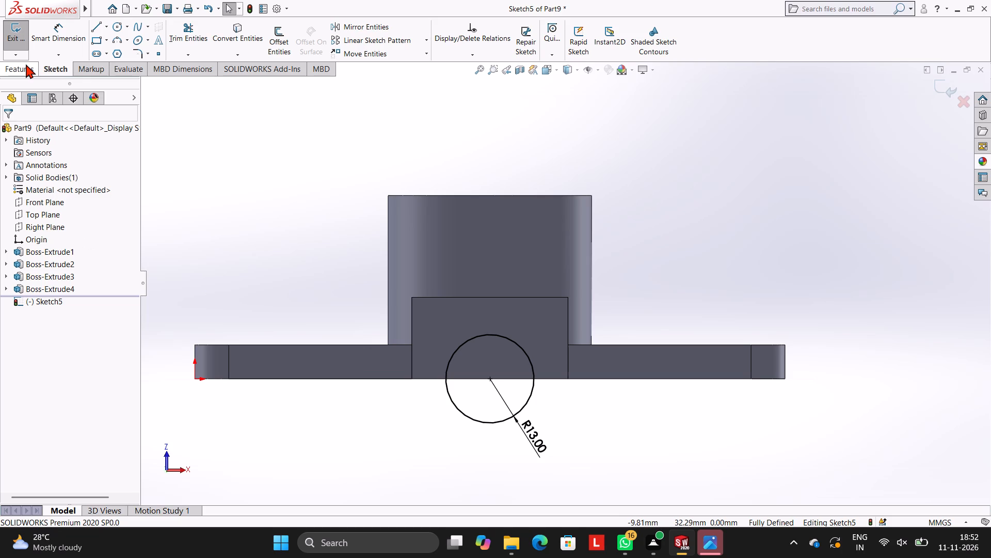
# Cut-extrude the 13 mm radius circle as a blind cut 78 mm deep through the block and plate.
pyautogui.click(26, 70)
pyautogui.click(177, 47)
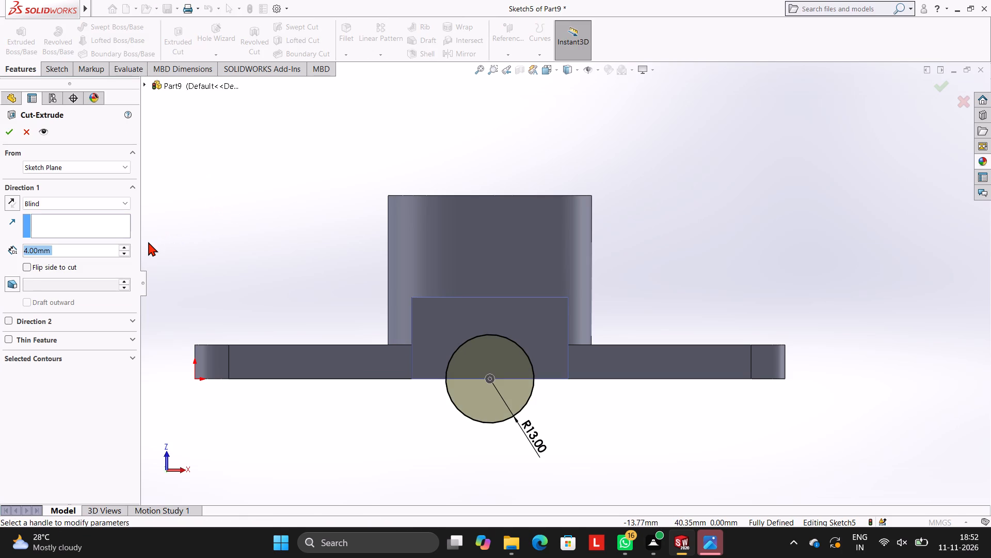
pyautogui.write('78')
pyautogui.press('Return')
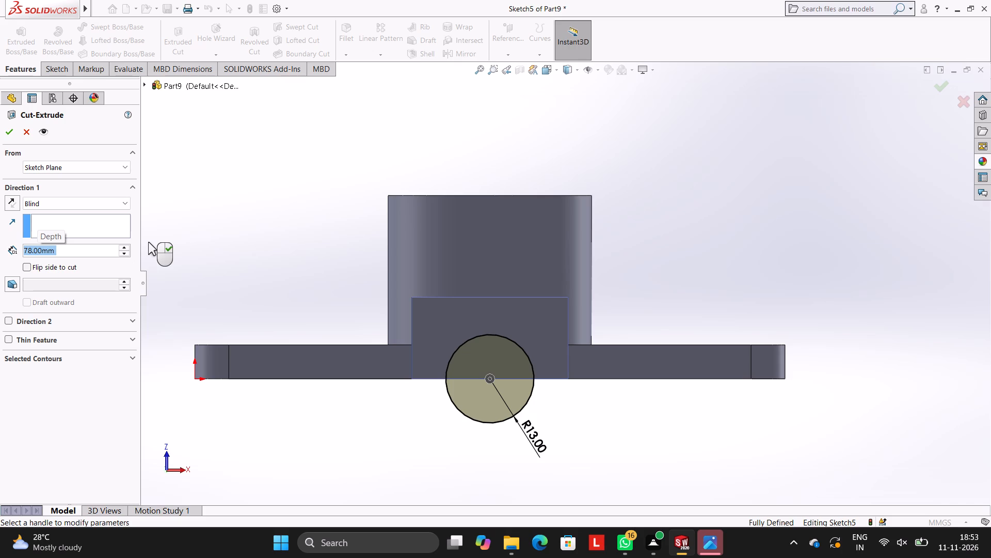
pyautogui.click(5, 130)
pyautogui.click(209, 164)
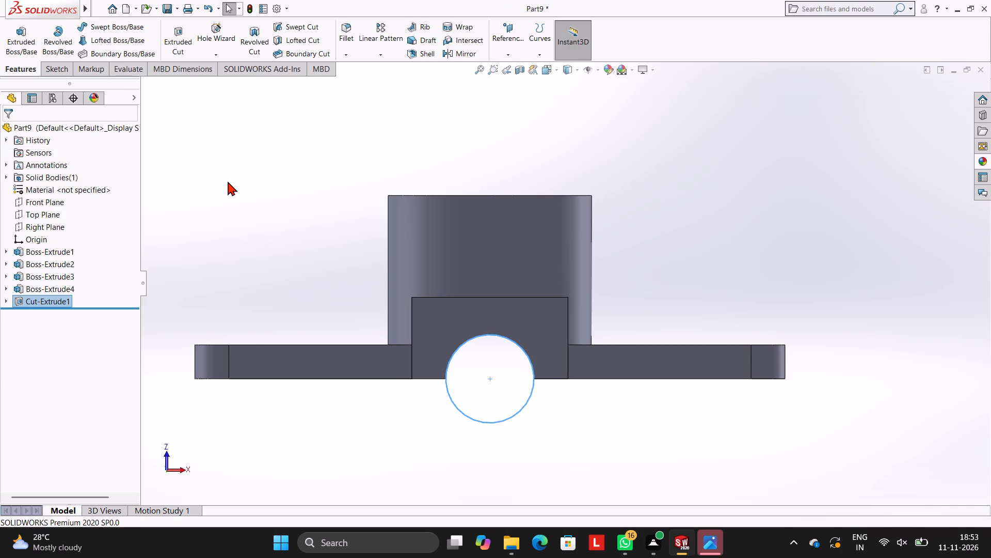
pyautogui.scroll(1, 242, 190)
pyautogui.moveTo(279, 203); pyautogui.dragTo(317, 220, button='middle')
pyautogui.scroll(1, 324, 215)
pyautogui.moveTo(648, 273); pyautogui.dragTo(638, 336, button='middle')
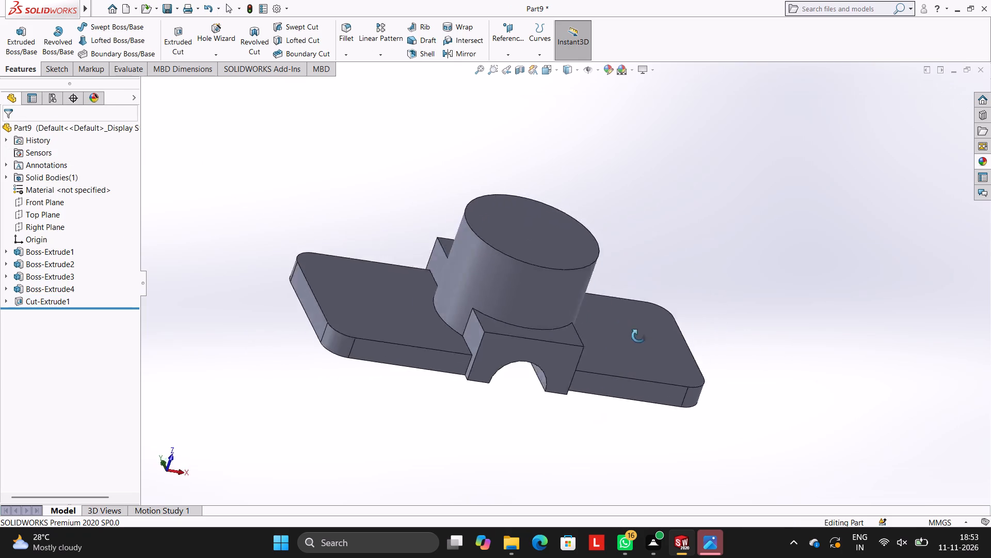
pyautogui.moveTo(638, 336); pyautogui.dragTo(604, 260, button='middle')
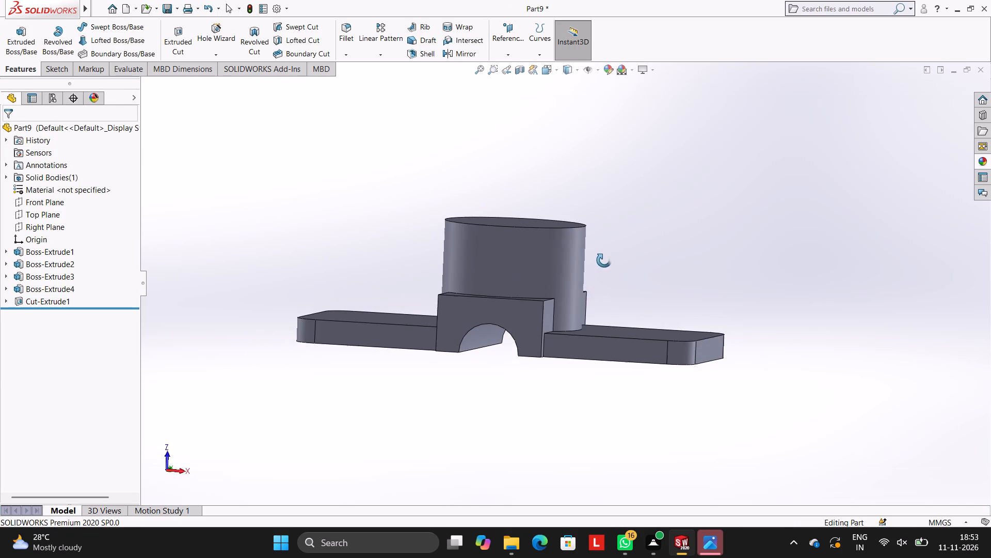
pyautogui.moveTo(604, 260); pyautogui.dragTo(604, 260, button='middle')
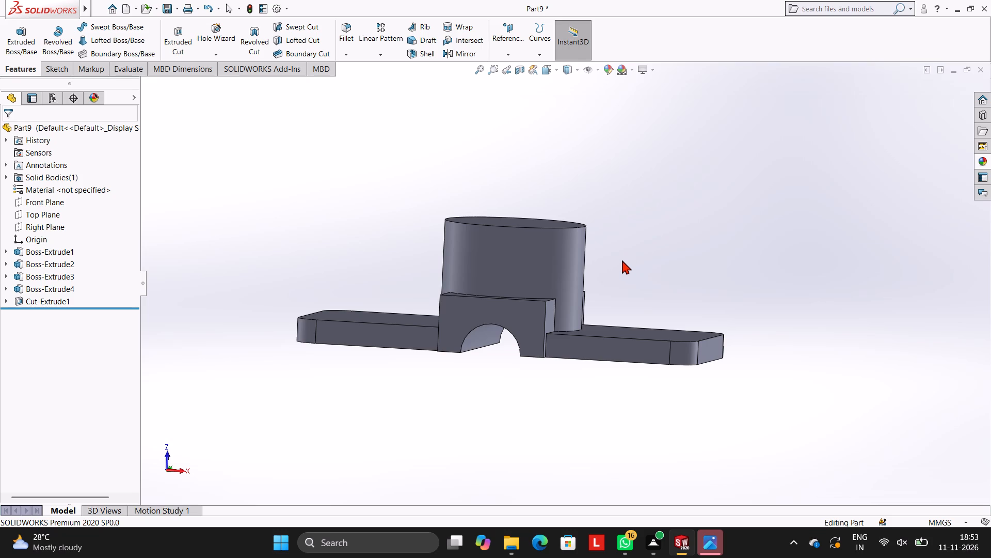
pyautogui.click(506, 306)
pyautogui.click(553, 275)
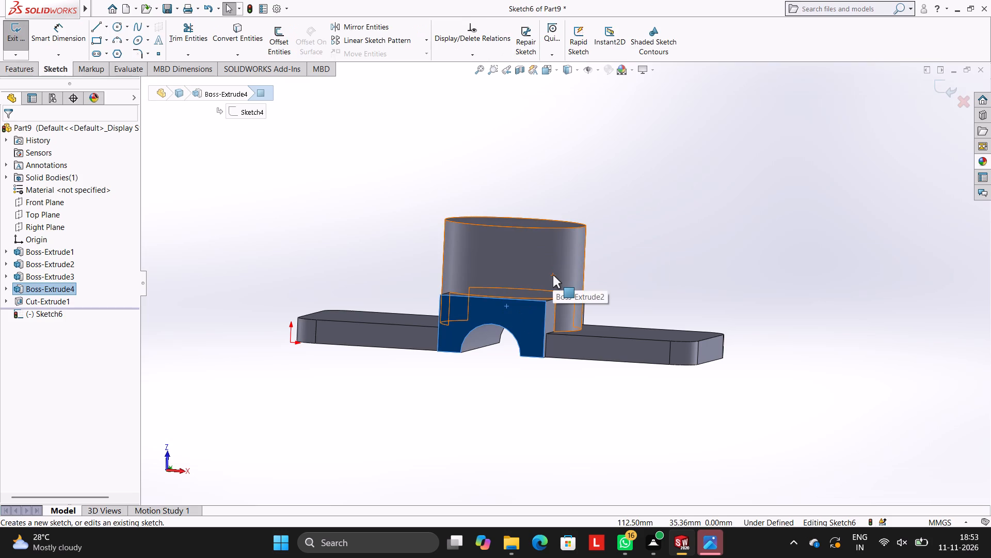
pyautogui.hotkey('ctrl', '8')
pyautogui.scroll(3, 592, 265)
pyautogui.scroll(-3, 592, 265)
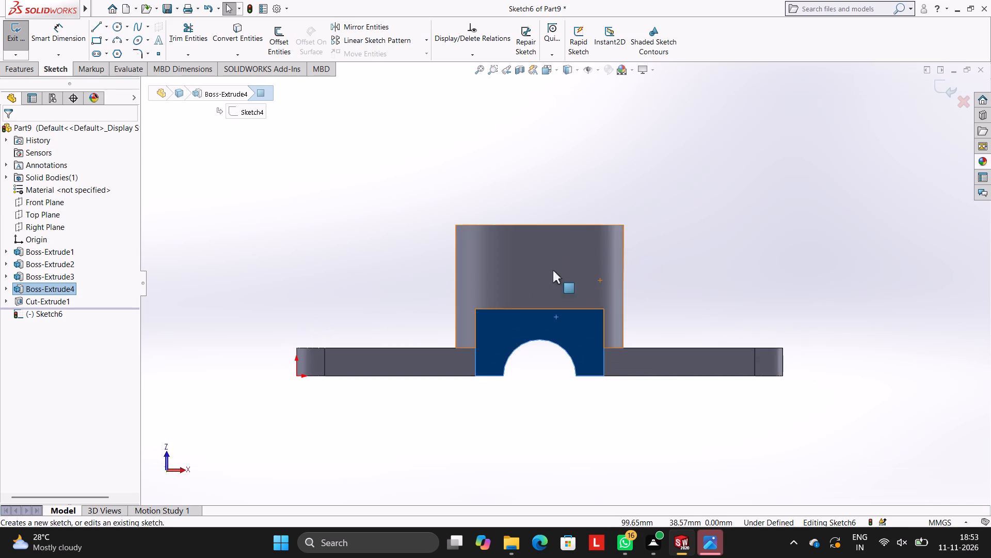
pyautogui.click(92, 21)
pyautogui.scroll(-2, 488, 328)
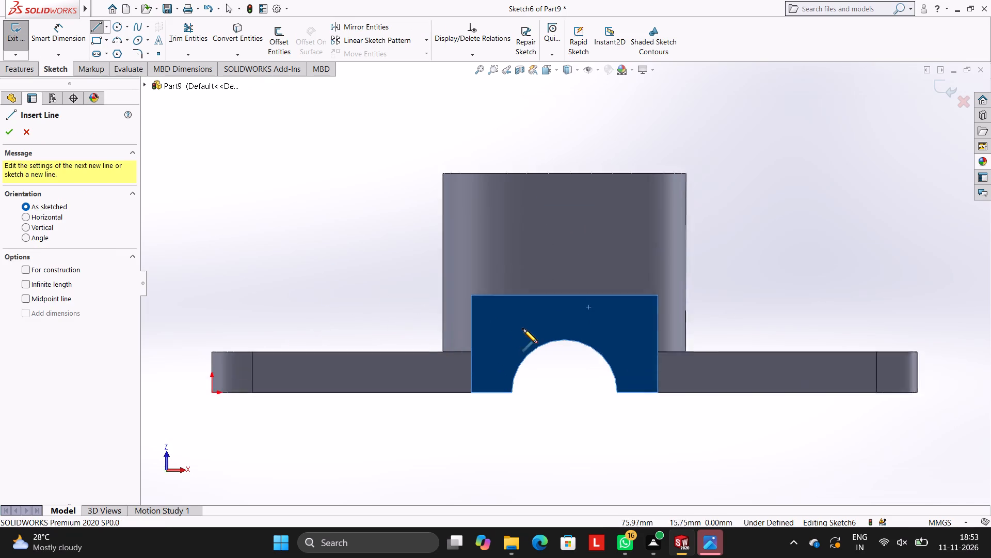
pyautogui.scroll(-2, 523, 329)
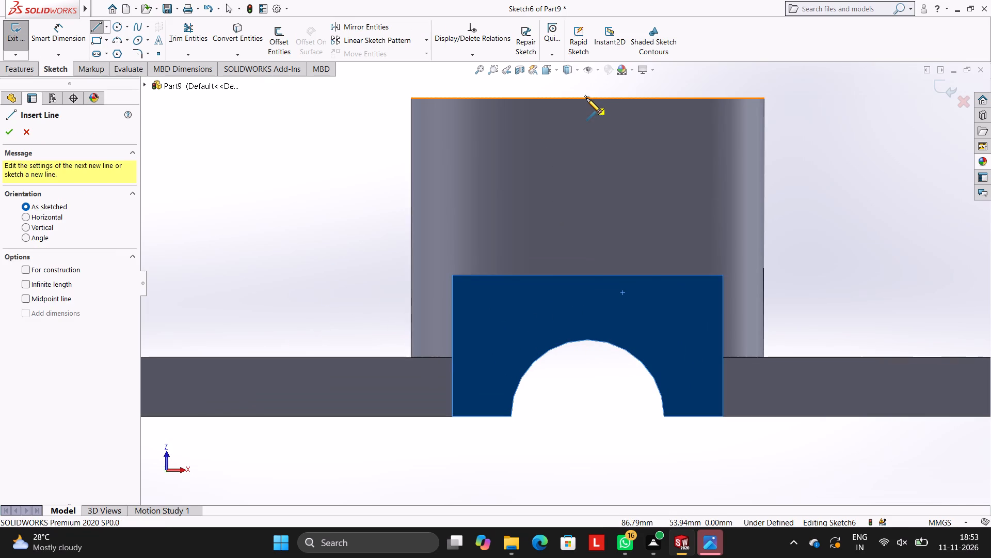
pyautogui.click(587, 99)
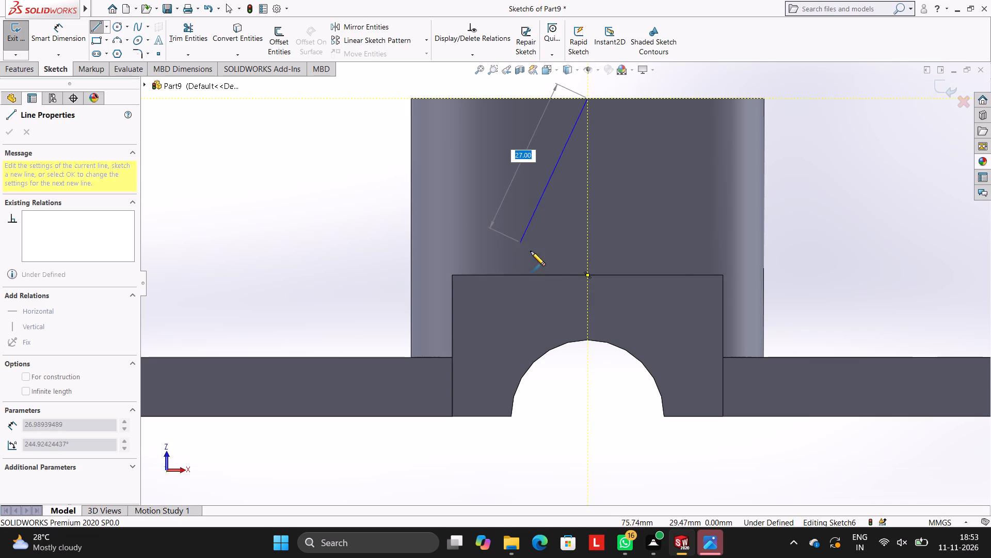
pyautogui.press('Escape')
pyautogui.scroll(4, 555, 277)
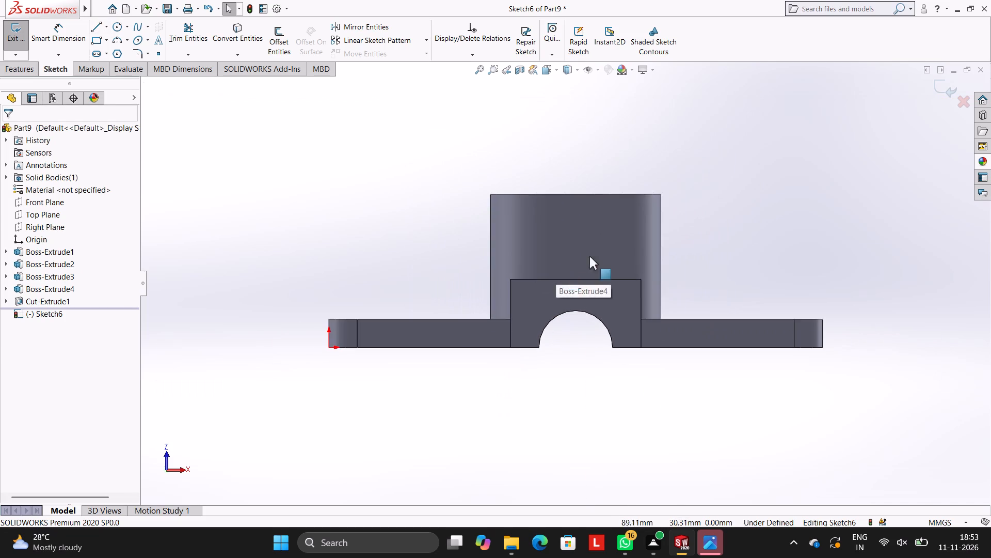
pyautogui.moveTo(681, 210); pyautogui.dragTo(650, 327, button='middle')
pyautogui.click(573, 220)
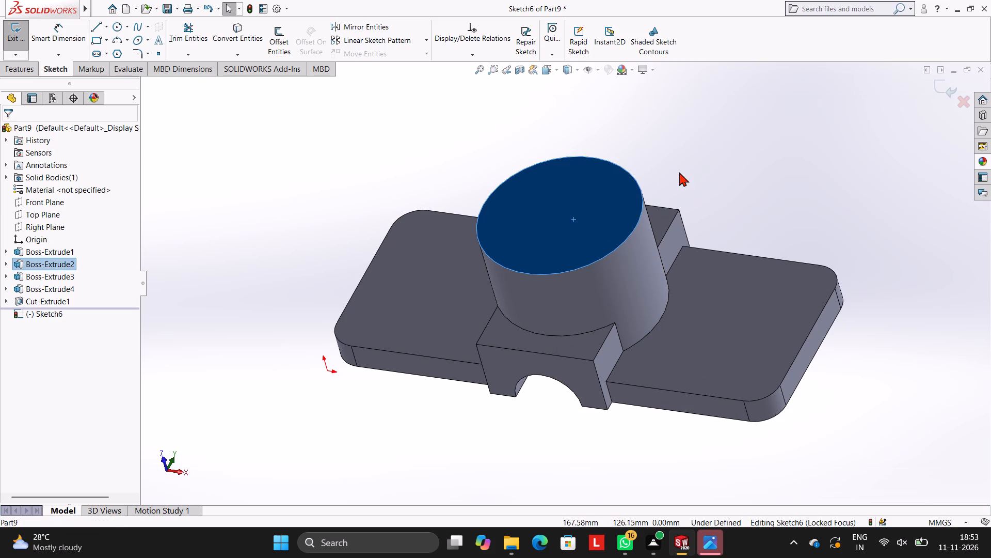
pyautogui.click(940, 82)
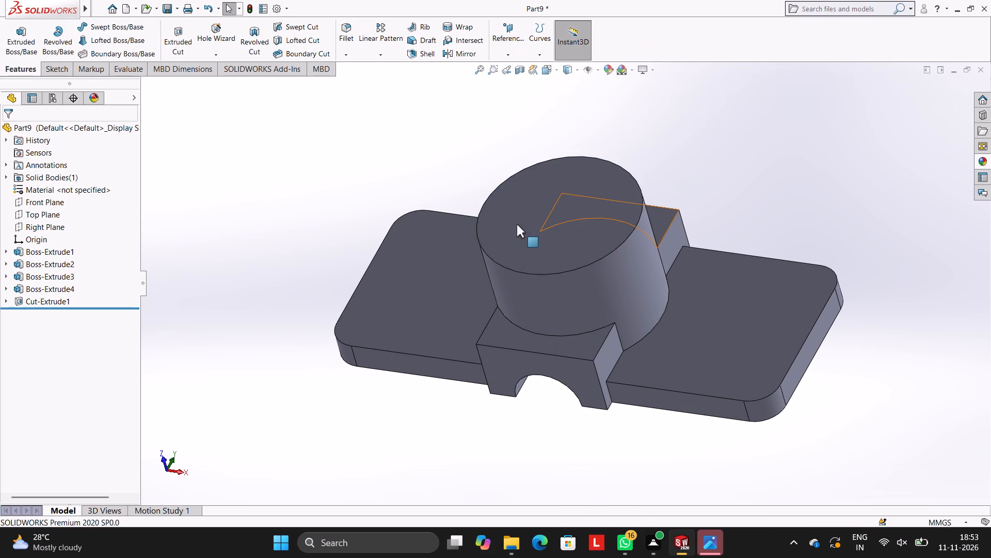
# On the top face of the cylindrical boss, sketch a concentric circle of radius 20 mm.
pyautogui.click(529, 220)
pyautogui.click(571, 187)
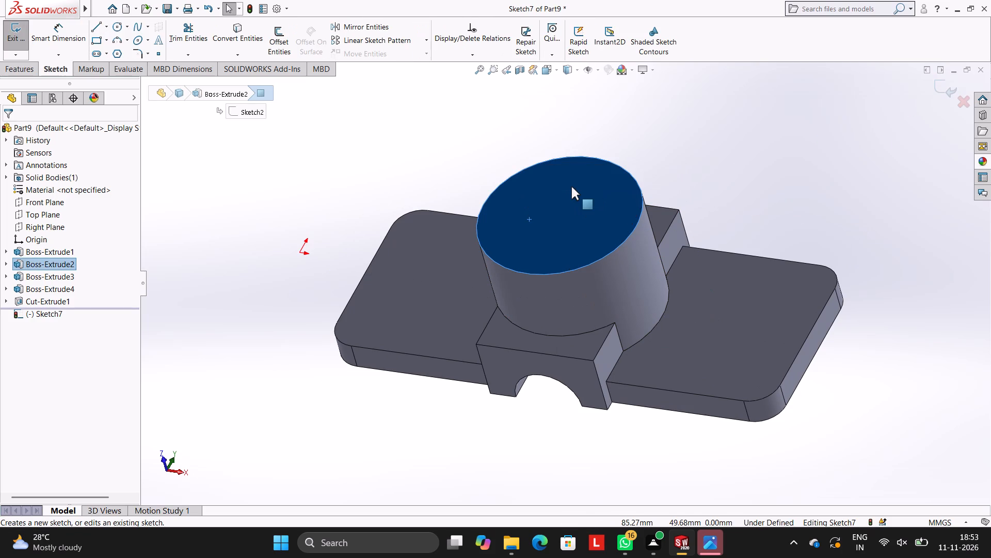
pyautogui.hotkey('ctrl', '8')
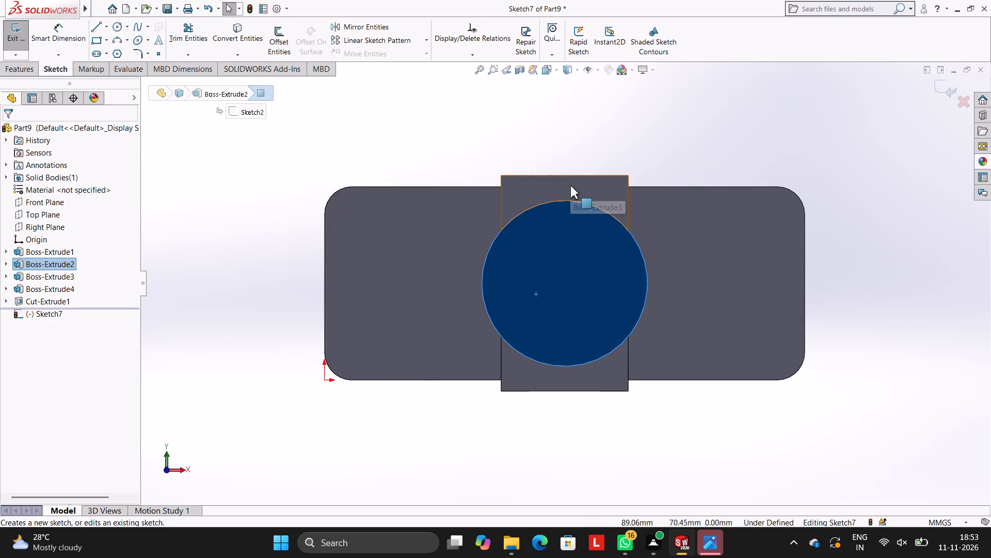
pyautogui.scroll(2, 731, 258)
pyautogui.scroll(-3, 731, 258)
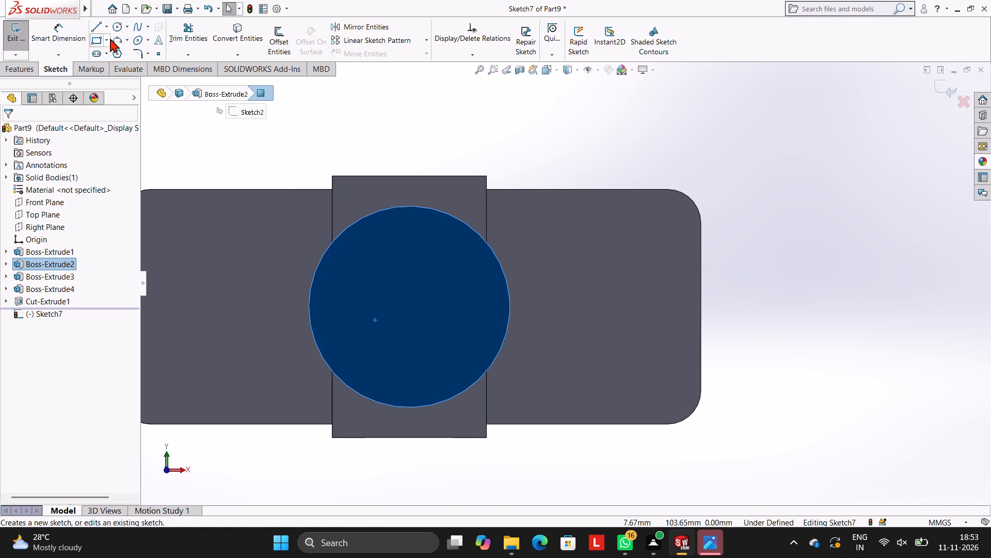
pyautogui.click(116, 28)
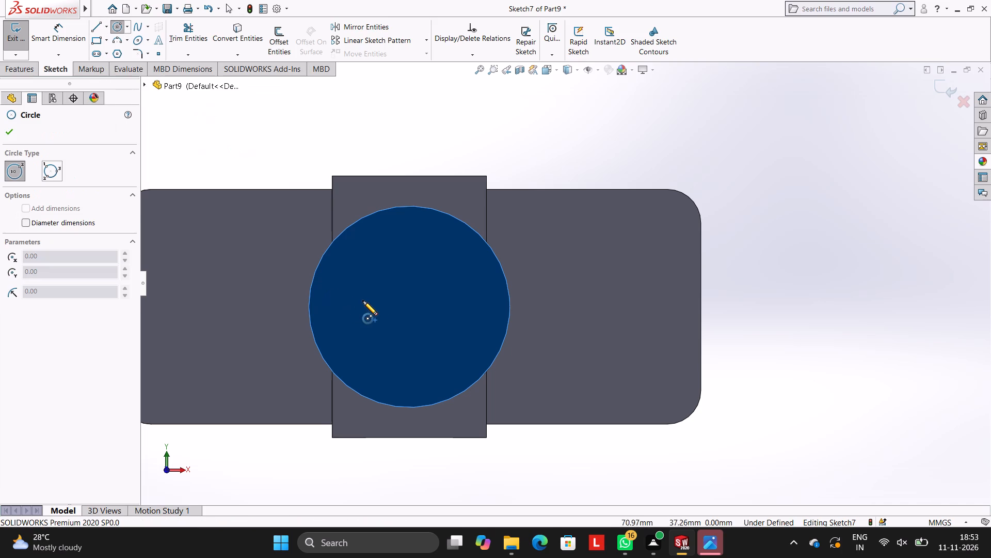
pyautogui.click(410, 306)
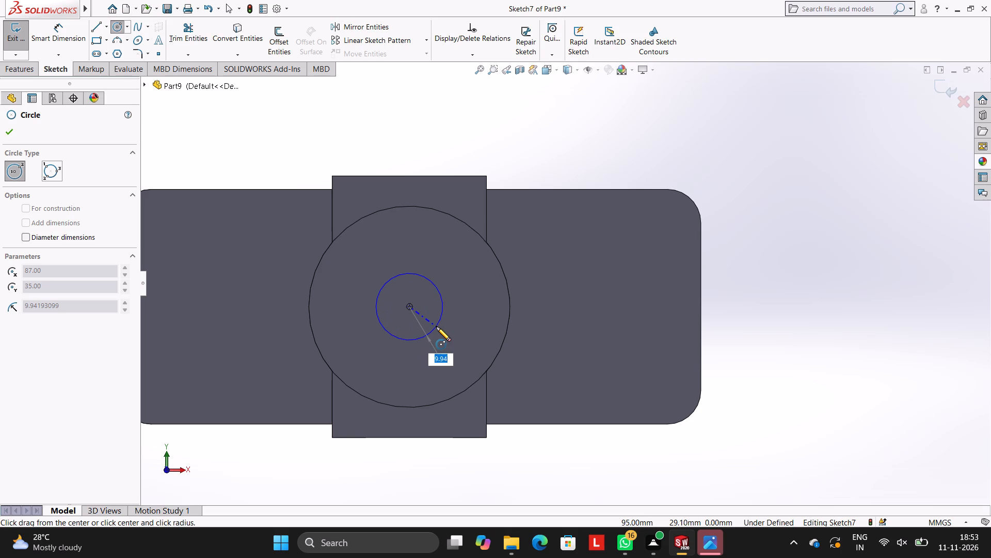
pyautogui.press('3')
pyautogui.press('BackSpace')
pyautogui.write('20')
pyautogui.press('Return')
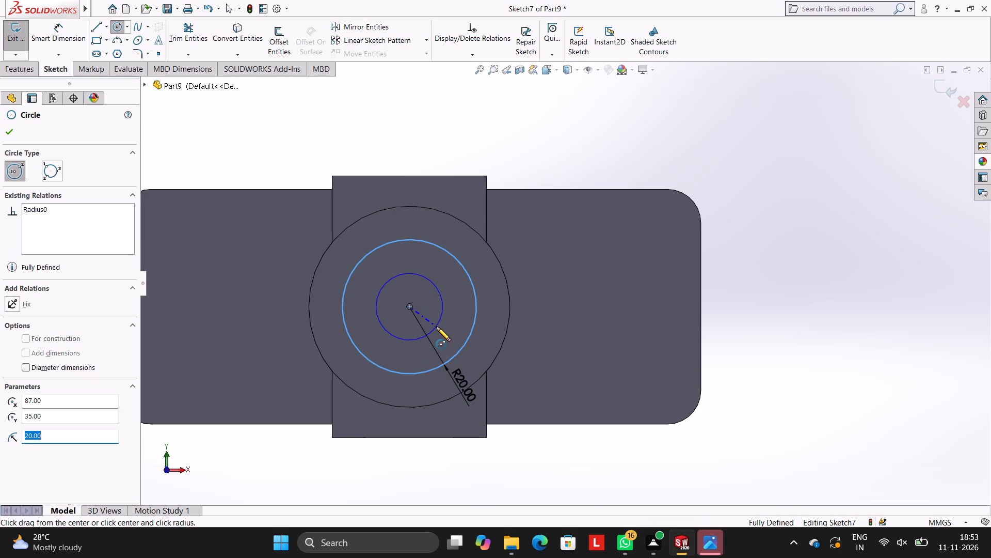
pyautogui.press('Escape')
pyautogui.press('Escape')
pyautogui.press('Escape')
pyautogui.press('Escape')
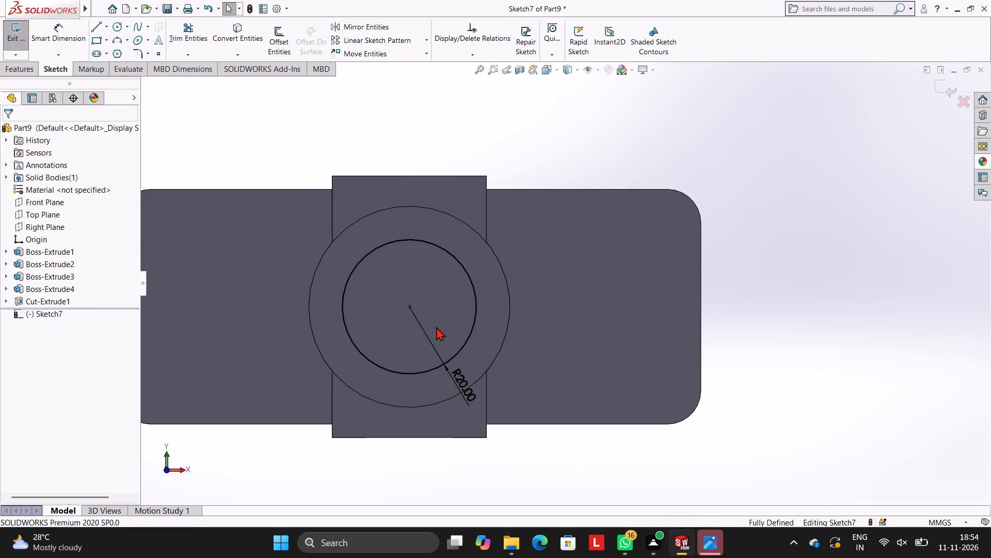
pyautogui.press('Escape')
# Cut-extrude the 20 mm radius circle as a blind cut 30 mm deep into the cylindrical boss.
pyautogui.click(25, 67)
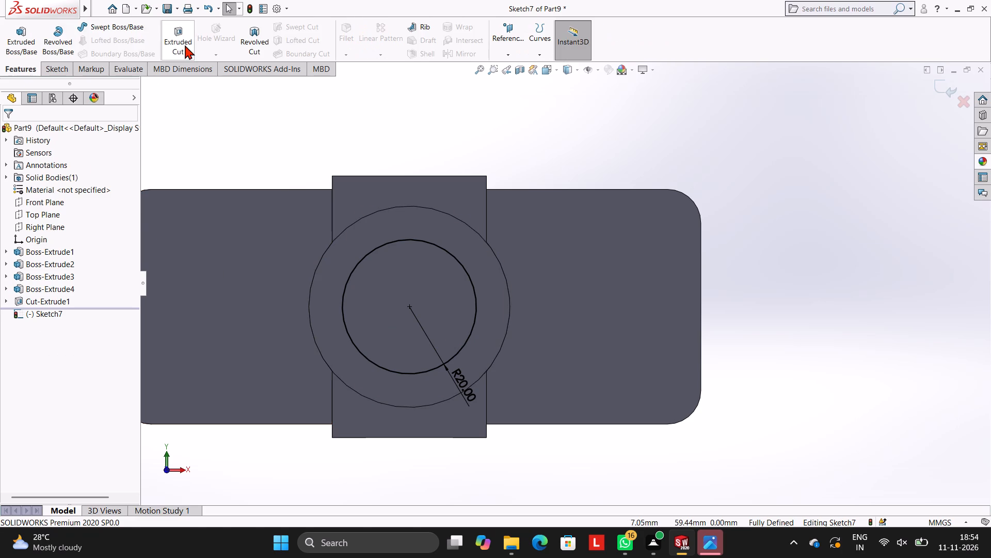
pyautogui.click(185, 45)
pyautogui.write('30')
pyautogui.press('Return')
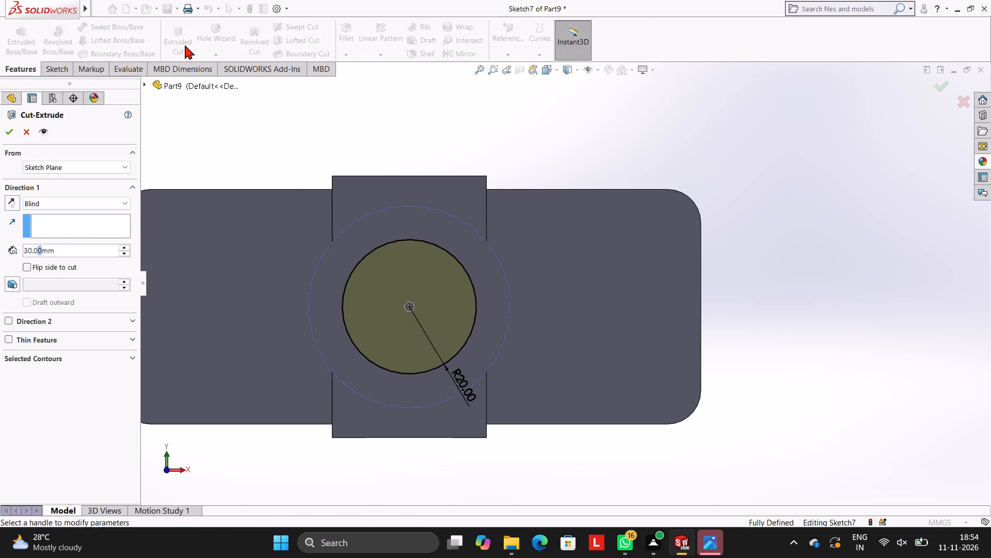
pyautogui.click(6, 132)
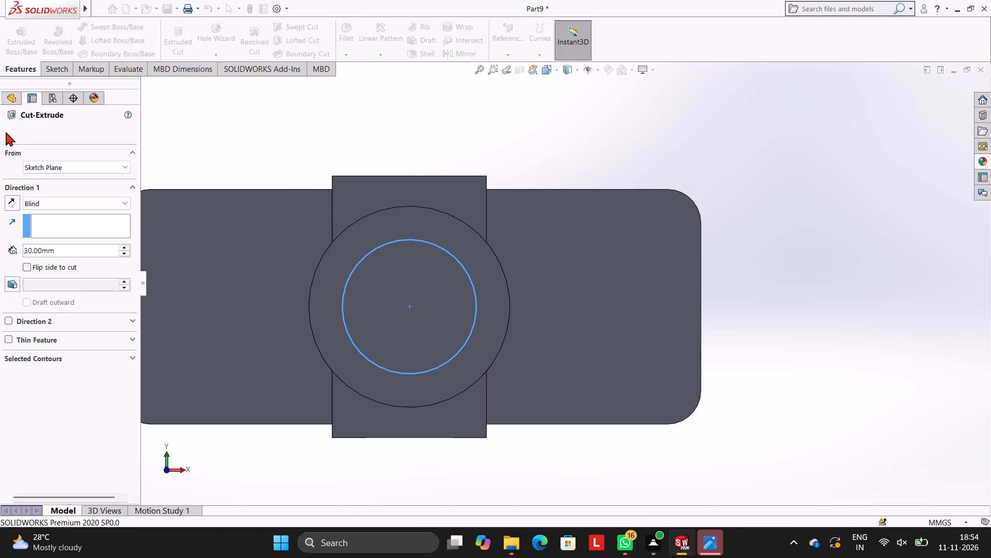
pyautogui.click(247, 129)
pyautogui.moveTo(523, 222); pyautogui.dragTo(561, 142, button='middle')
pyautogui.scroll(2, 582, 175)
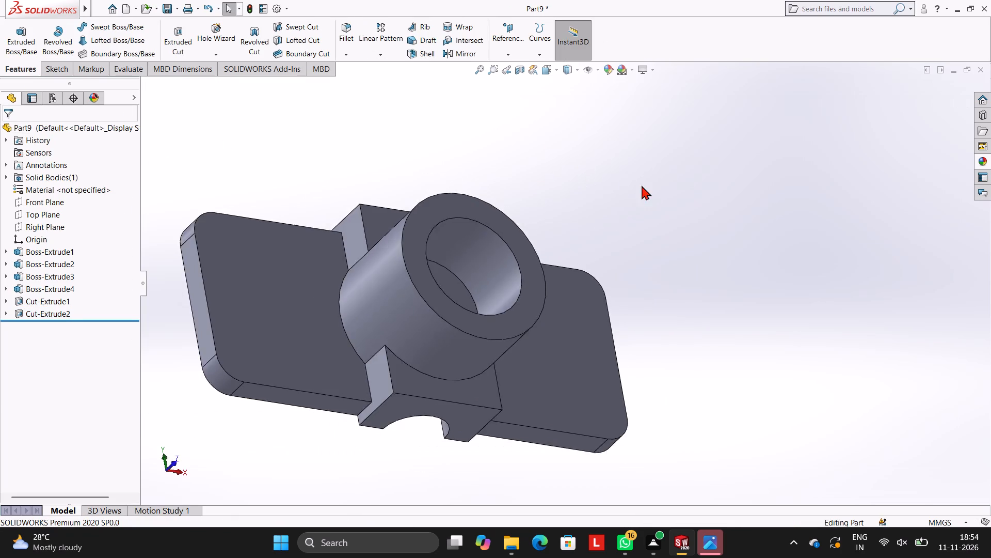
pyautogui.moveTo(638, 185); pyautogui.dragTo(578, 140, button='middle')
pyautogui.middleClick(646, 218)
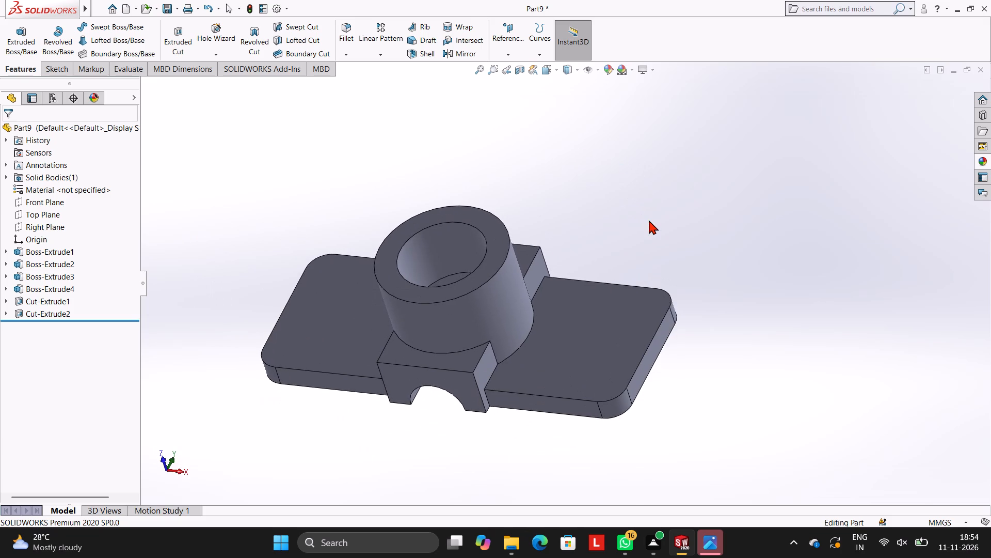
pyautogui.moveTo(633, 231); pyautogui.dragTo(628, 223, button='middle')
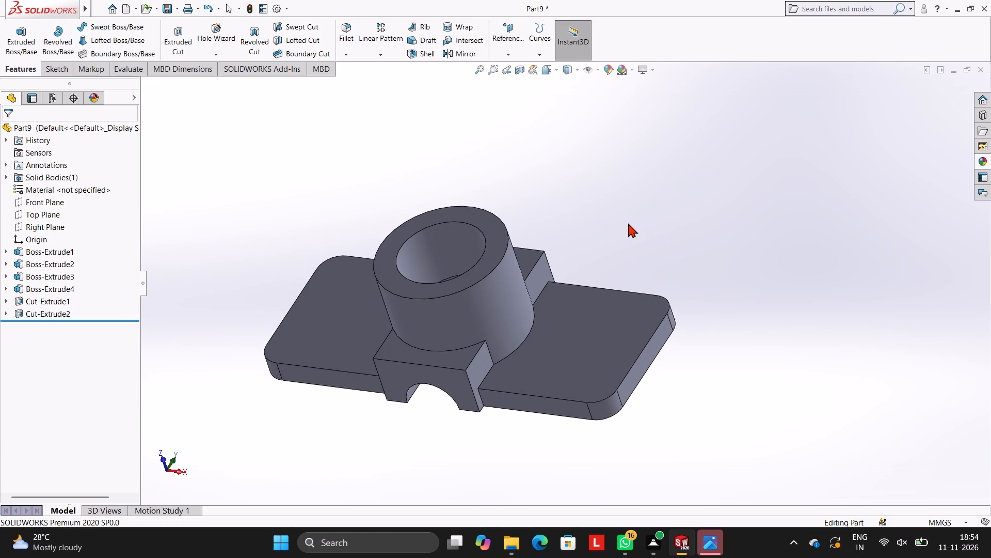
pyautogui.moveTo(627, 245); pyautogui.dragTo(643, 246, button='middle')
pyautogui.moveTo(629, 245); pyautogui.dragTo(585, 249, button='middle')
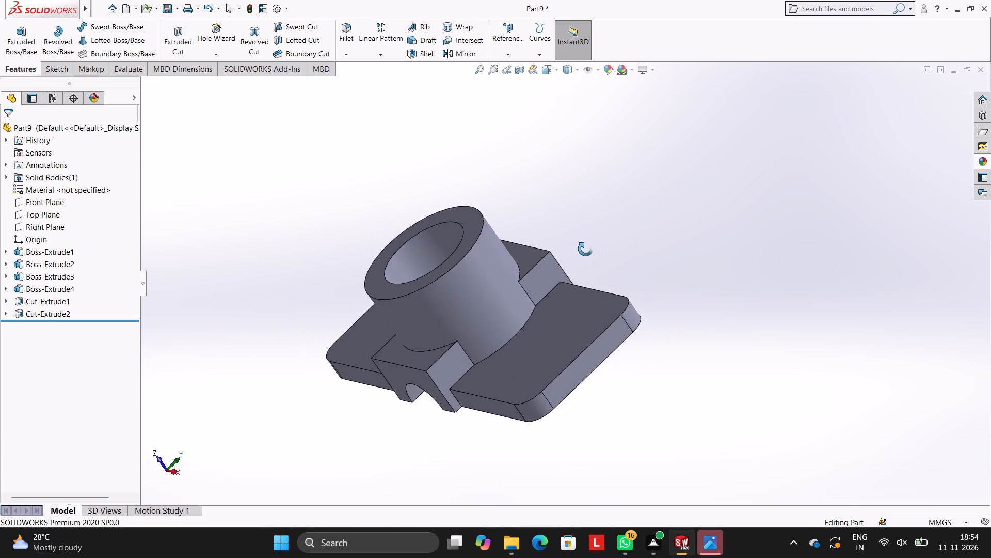
# On the plate's long side face, sketch a right triangle spanning 57 mm along the top edge to the boss and rising 40 mm vertically.
pyautogui.moveTo(585, 249); pyautogui.dragTo(615, 258, button='middle')
pyautogui.moveTo(616, 258); pyautogui.dragTo(637, 245, button='middle')
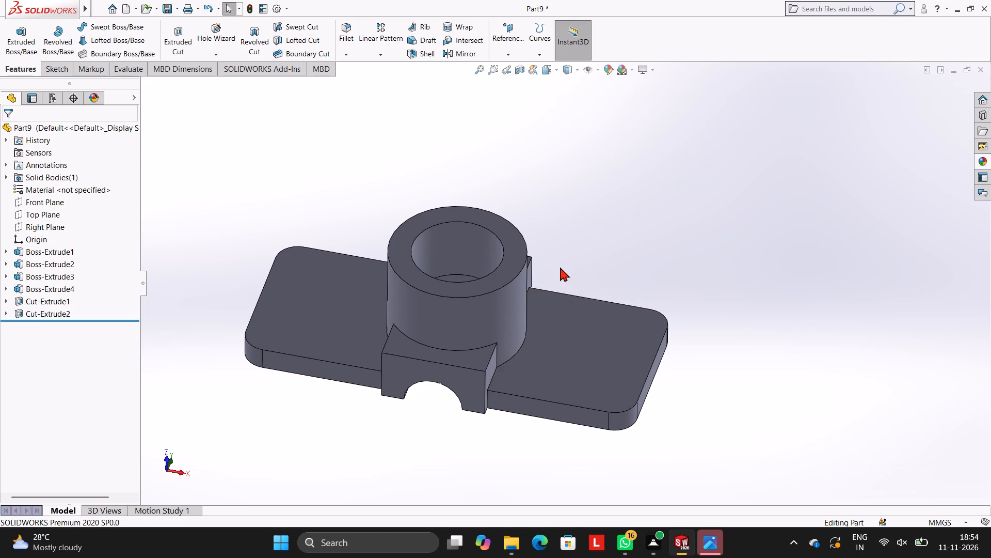
pyautogui.moveTo(596, 264); pyautogui.dragTo(594, 207, button='middle')
pyautogui.moveTo(461, 325); pyautogui.dragTo(492, 303, button='middle')
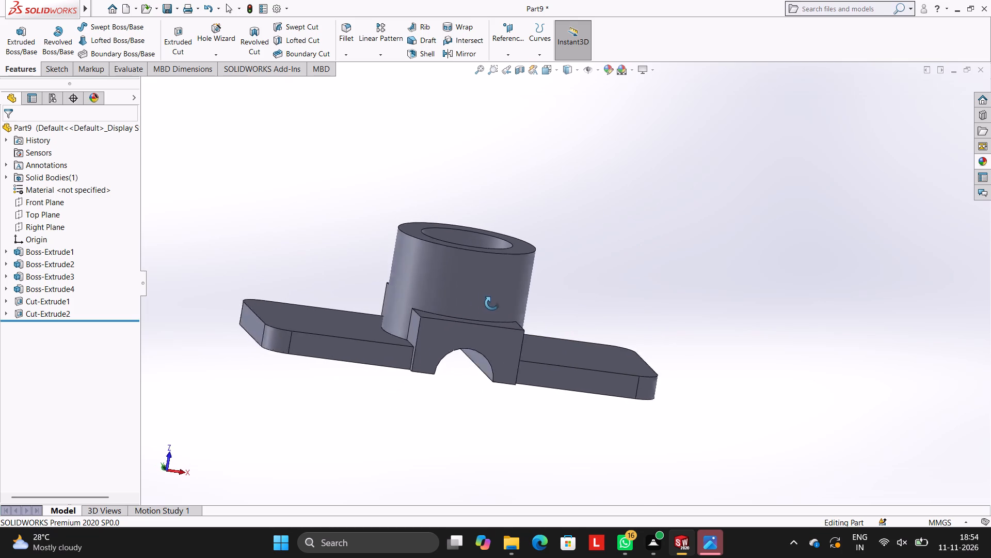
pyautogui.moveTo(492, 303); pyautogui.dragTo(479, 298, button='middle')
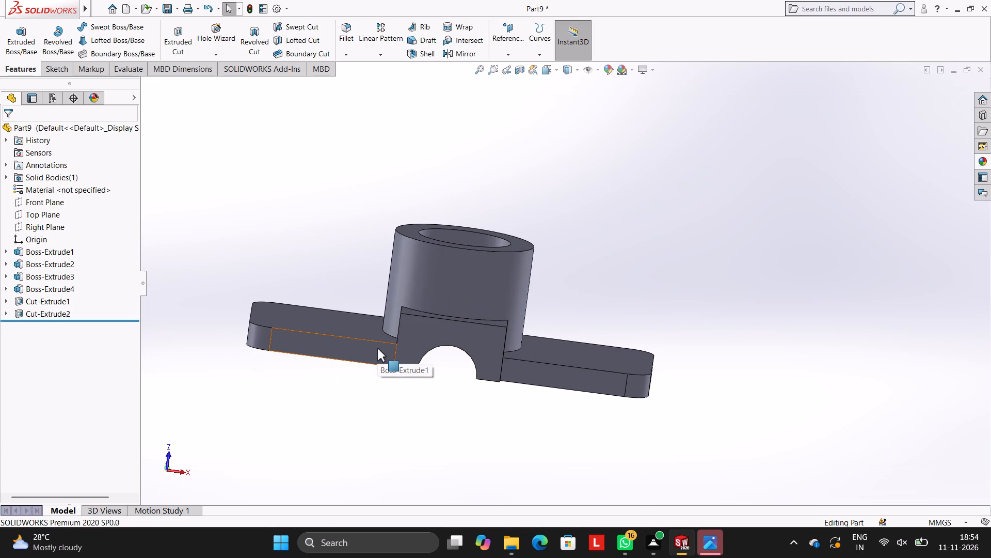
pyautogui.click(335, 343)
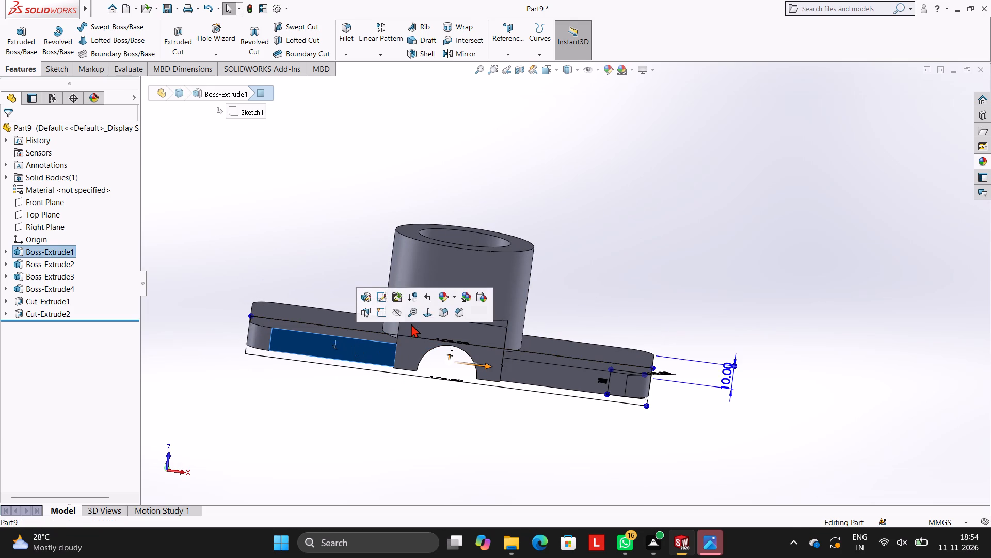
pyautogui.click(382, 312)
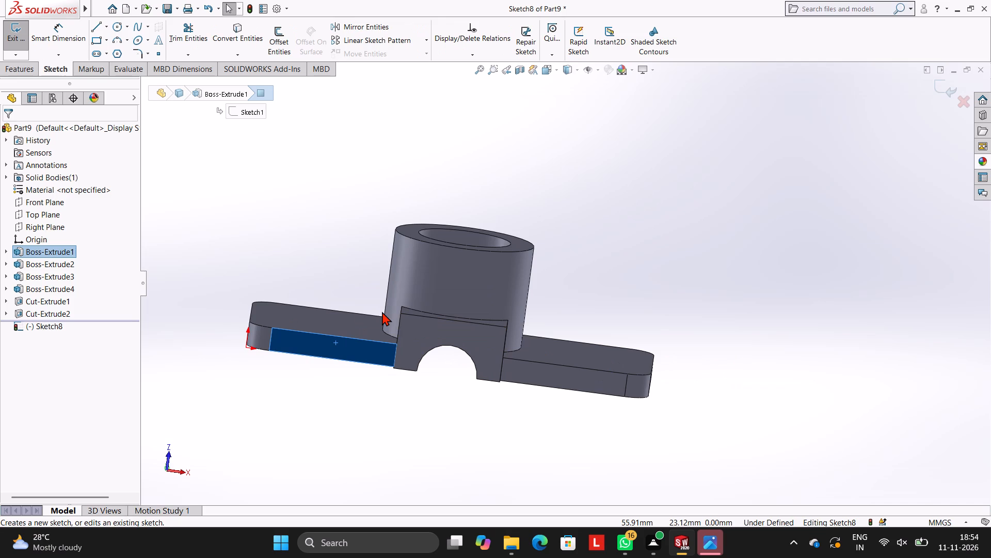
pyautogui.hotkey('ctrl', '8')
pyautogui.scroll(2, 556, 301)
pyautogui.scroll(-3, 556, 301)
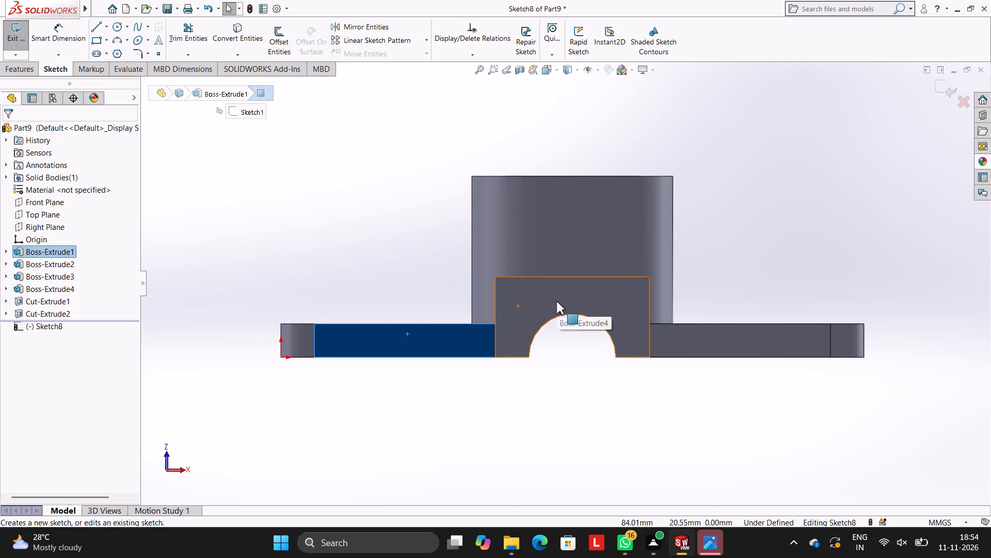
pyautogui.click(98, 25)
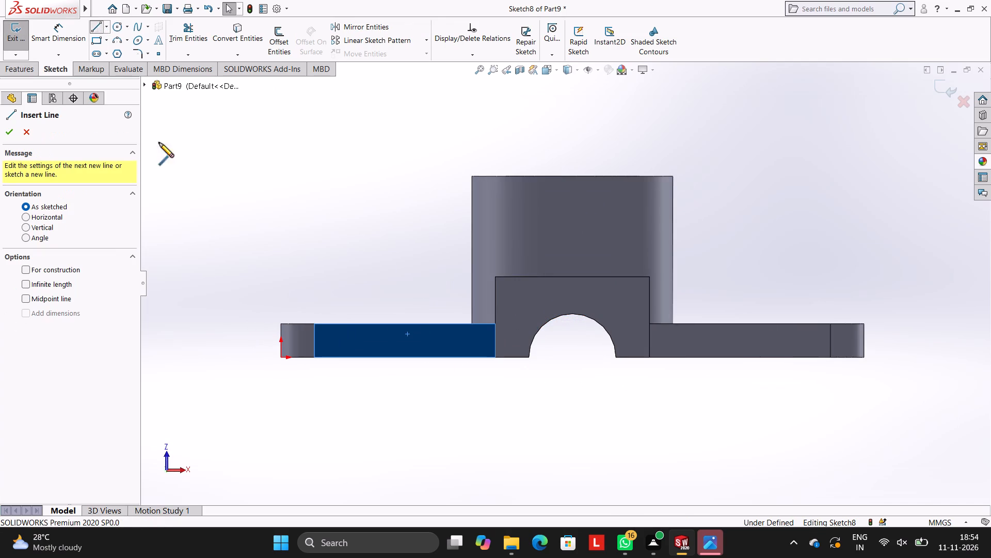
pyautogui.click(280, 323)
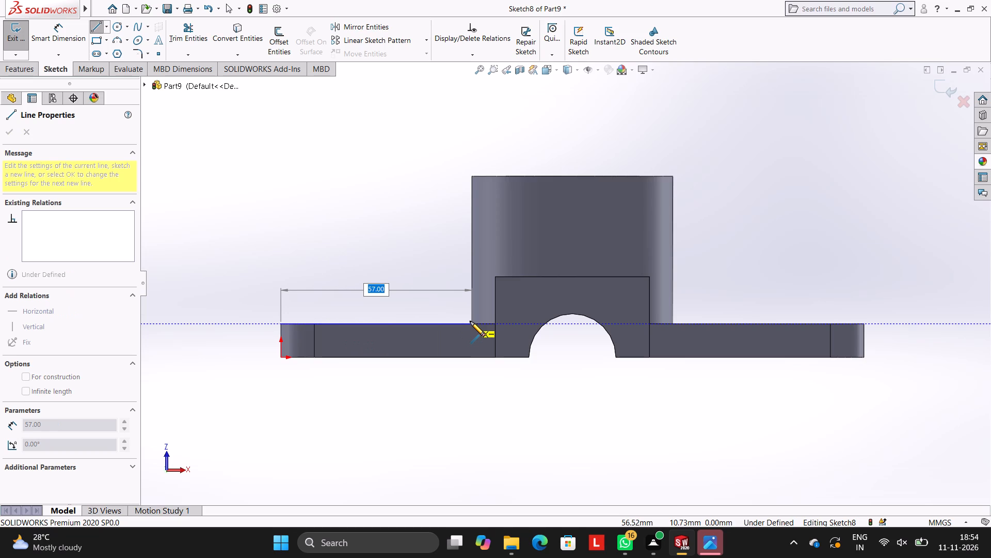
pyautogui.click(470, 323)
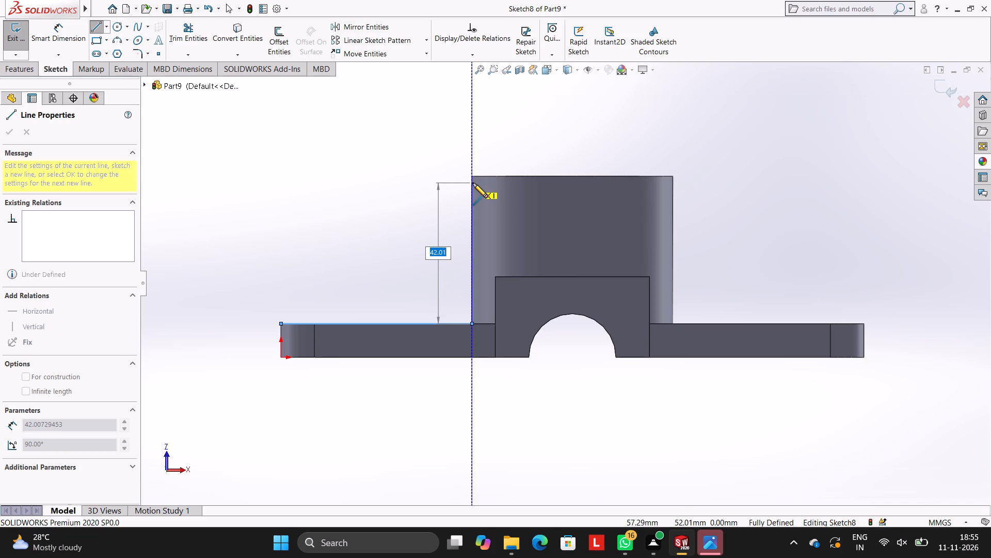
pyautogui.write('40')
pyautogui.press('Return')
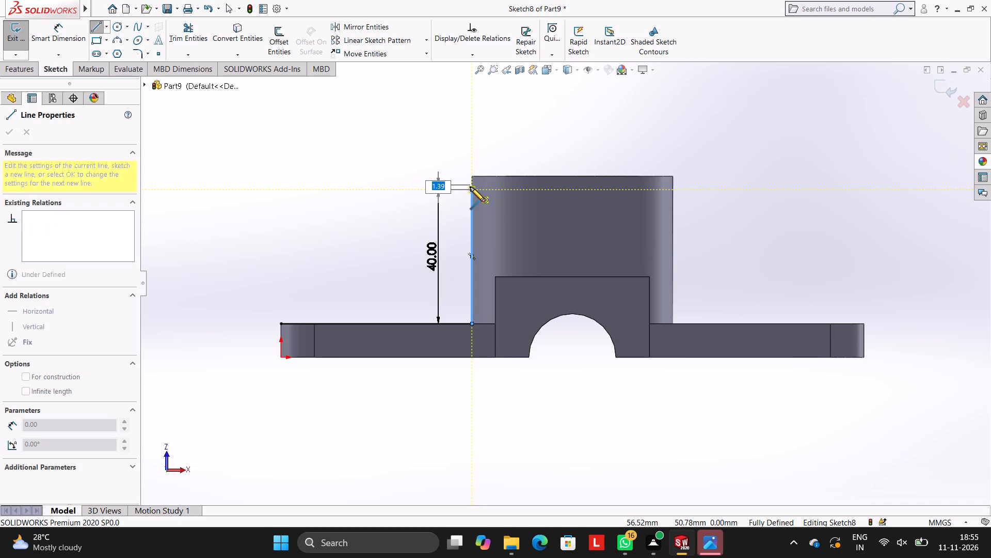
pyautogui.click(282, 324)
pyautogui.press('Escape')
pyautogui.press('Escape')
pyautogui.press('Escape')
pyautogui.press('Escape')
pyautogui.press('Escape')
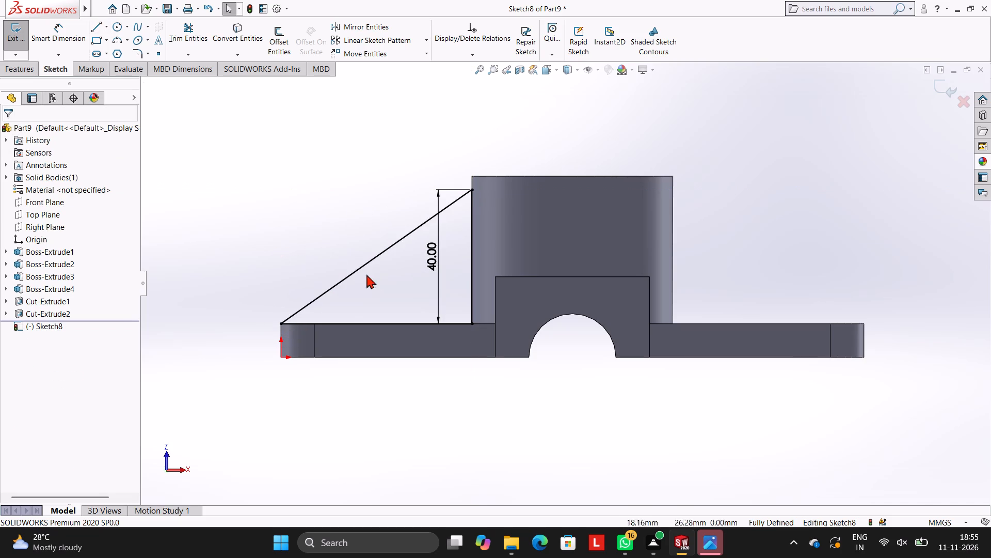
pyautogui.press('Escape')
pyautogui.scroll(-3, 558, 288)
pyautogui.scroll(3, 499, 253)
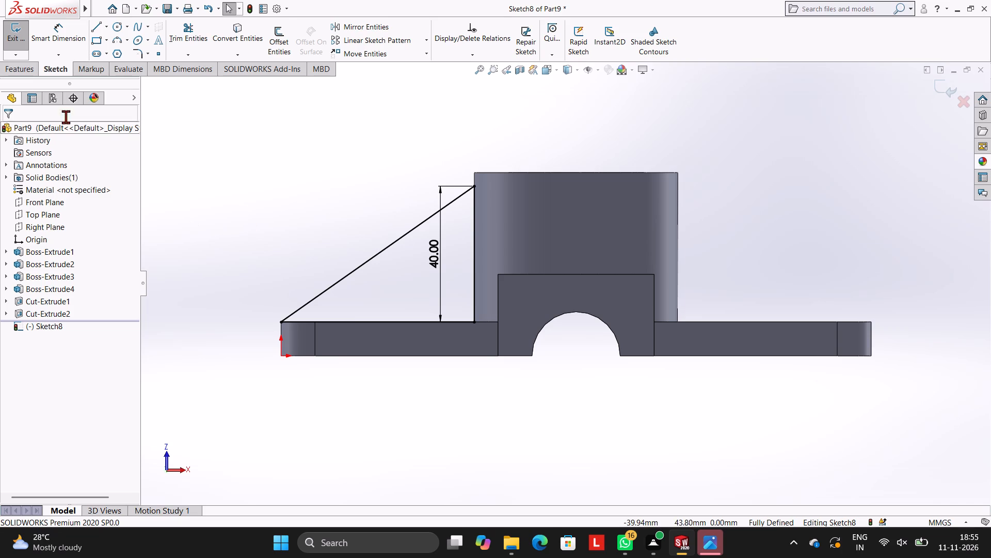
# Boss-extrude the triangle as a blind 70 mm across the plate's width in the reversed direction, without merging the result.
pyautogui.click(27, 69)
pyautogui.click(34, 29)
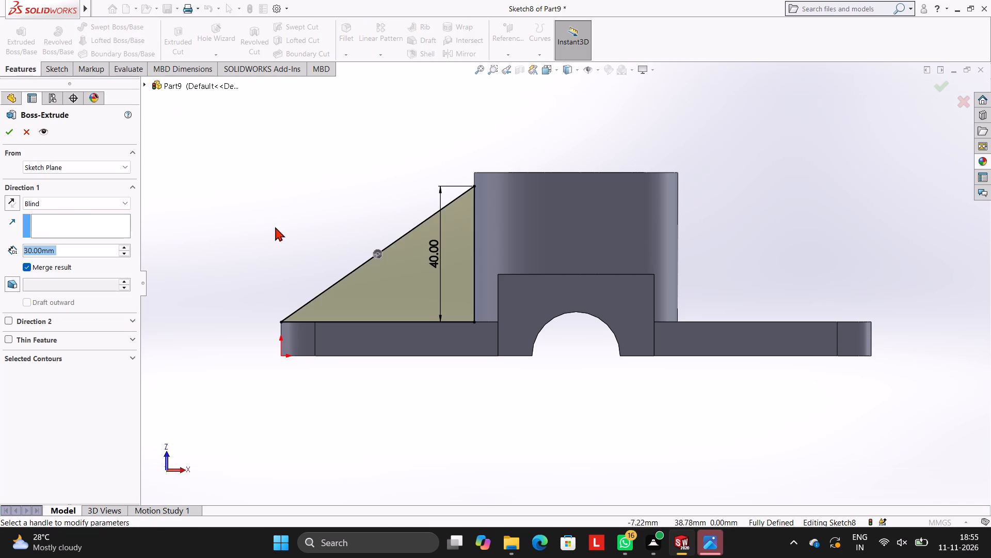
pyautogui.moveTo(340, 214); pyautogui.dragTo(397, 240, button='middle')
pyautogui.click(11, 202)
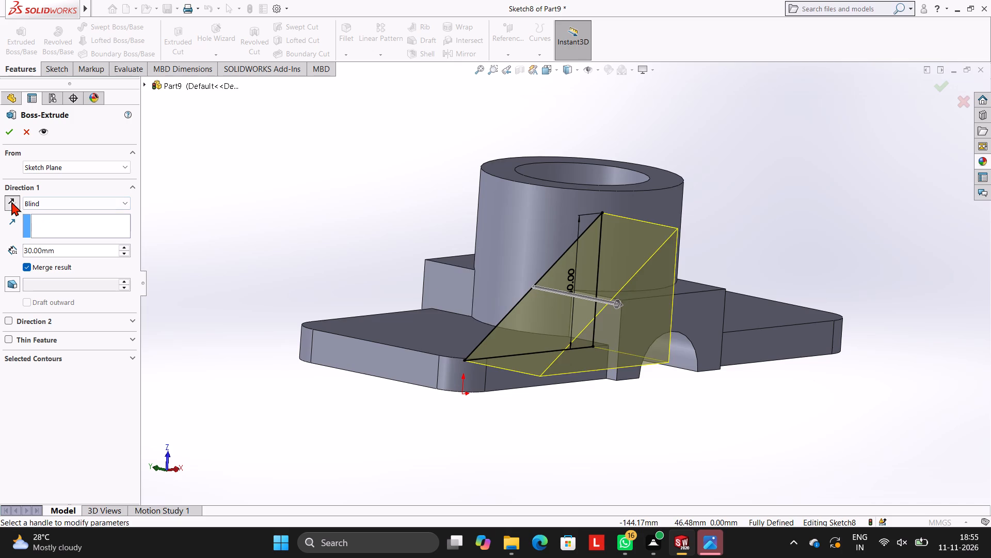
pyautogui.click(89, 256)
pyautogui.press('BackSpace')
pyautogui.press('BackSpace')
pyautogui.press('BackSpace')
pyautogui.press('BackSpace')
pyautogui.press('BackSpace')
pyautogui.press('BackSpace')
pyautogui.press('BackSpace')
pyautogui.press('BackSpace')
pyautogui.press('BackSpace')
pyautogui.press('BackSpace')
pyautogui.press('BackSpace')
pyautogui.press('BackSpace')
pyautogui.press('BackSpace')
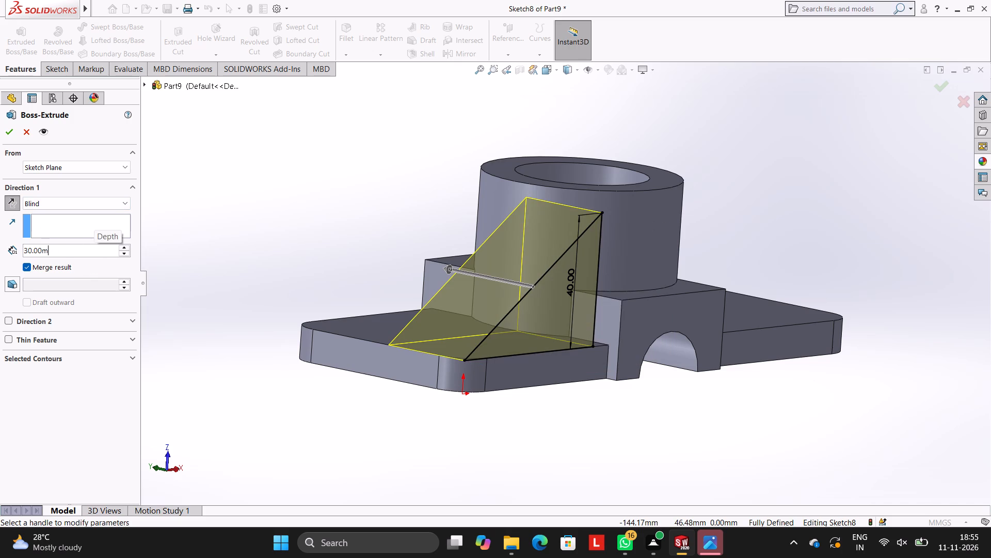
pyautogui.write('70')
pyautogui.press('Return')
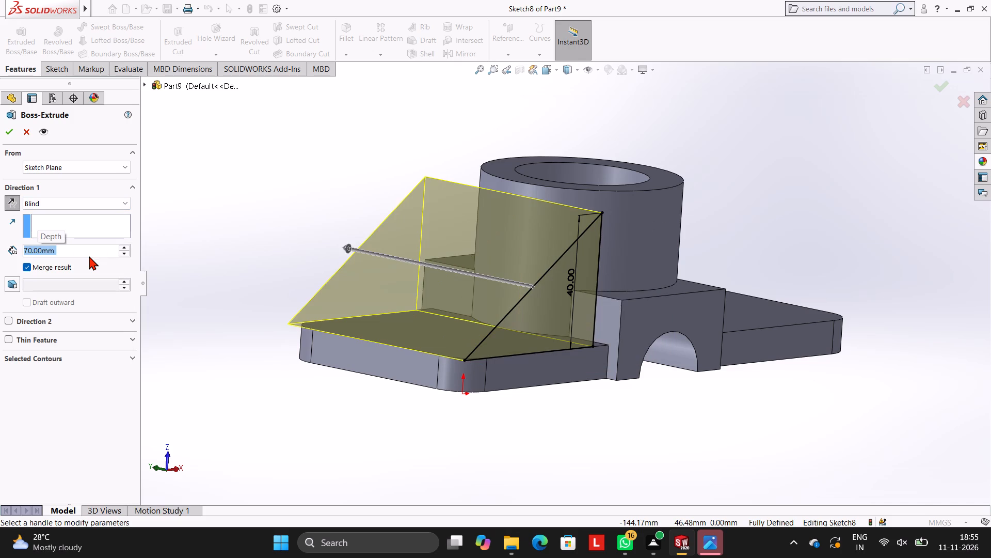
pyautogui.moveTo(329, 206); pyautogui.dragTo(381, 214, button='middle')
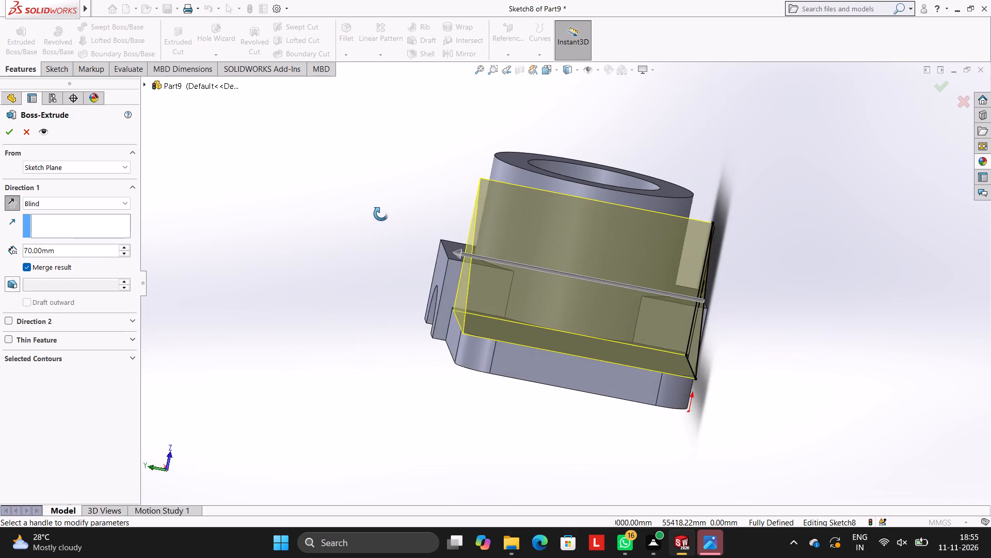
pyautogui.moveTo(381, 214); pyautogui.dragTo(378, 213, button='middle')
pyautogui.click(11, 135)
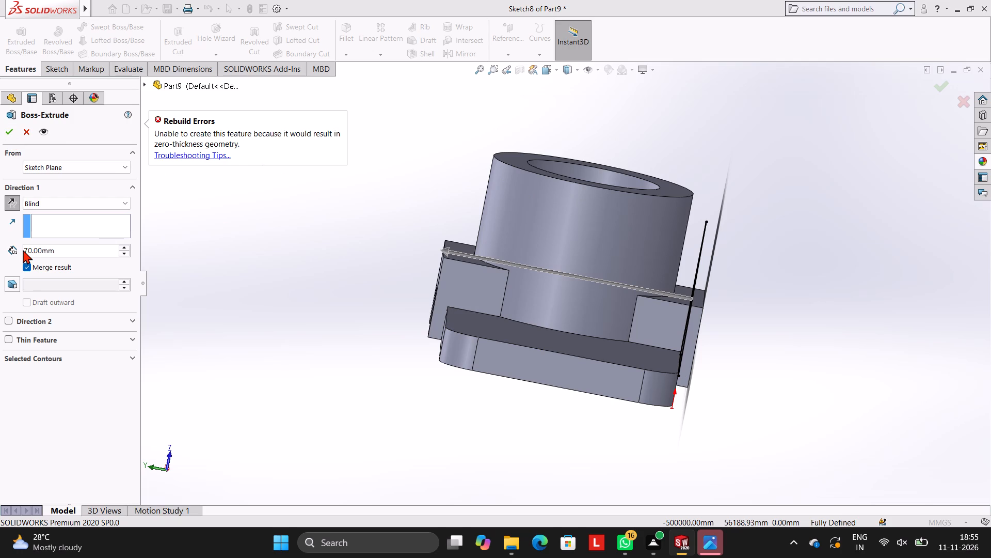
pyautogui.click(30, 267)
pyautogui.click(9, 130)
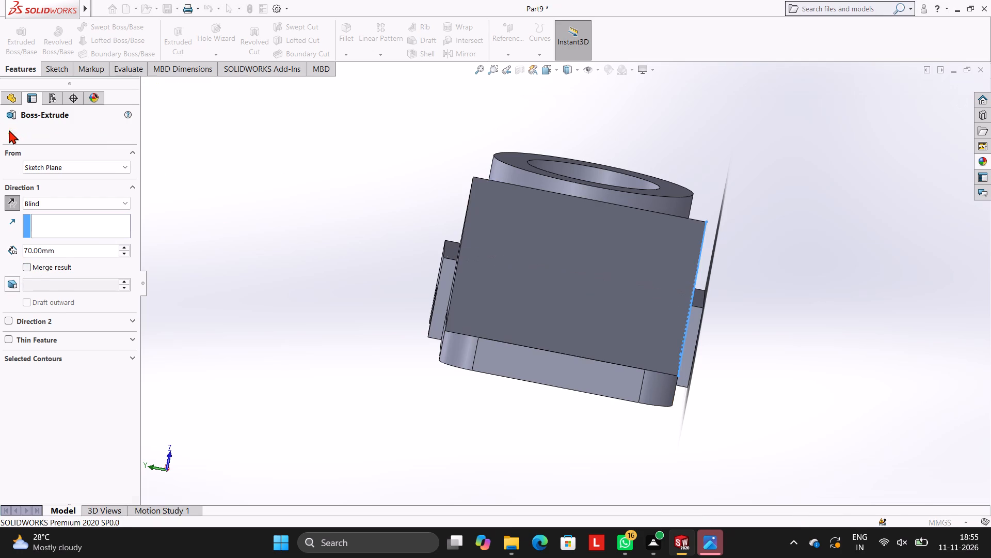
pyautogui.click(324, 188)
# On the wedge's triangular side face, sketch a closed triangle tracing its bottom, vertical and sloping edges.
pyautogui.moveTo(655, 191); pyautogui.dragTo(546, 162, button='middle')
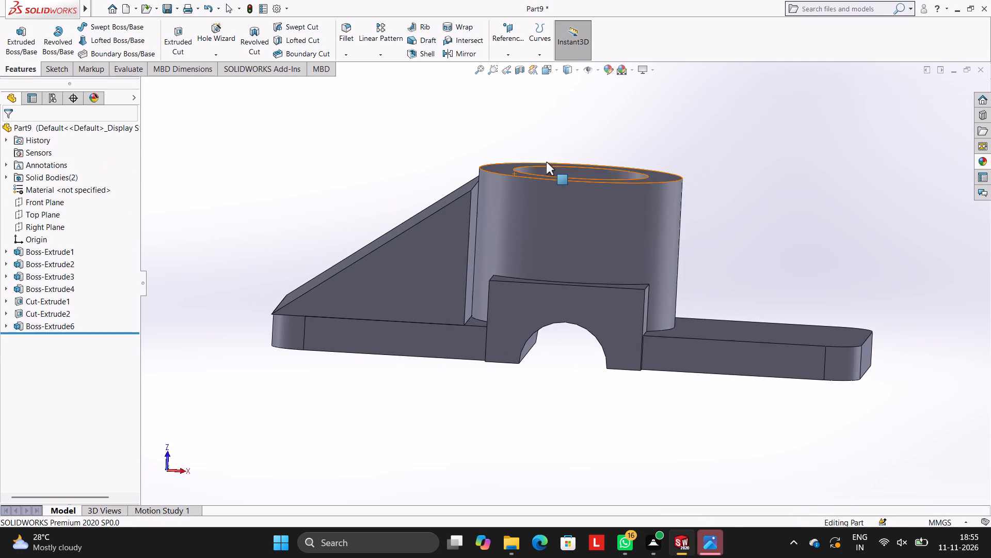
pyautogui.moveTo(628, 188); pyautogui.dragTo(639, 365, button='middle')
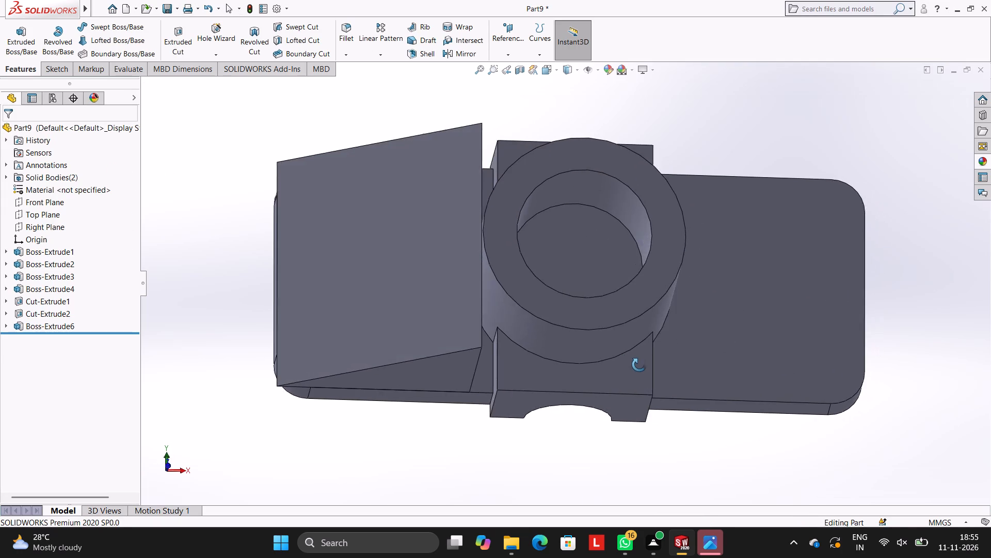
pyautogui.moveTo(639, 365); pyautogui.dragTo(615, 358, button='middle')
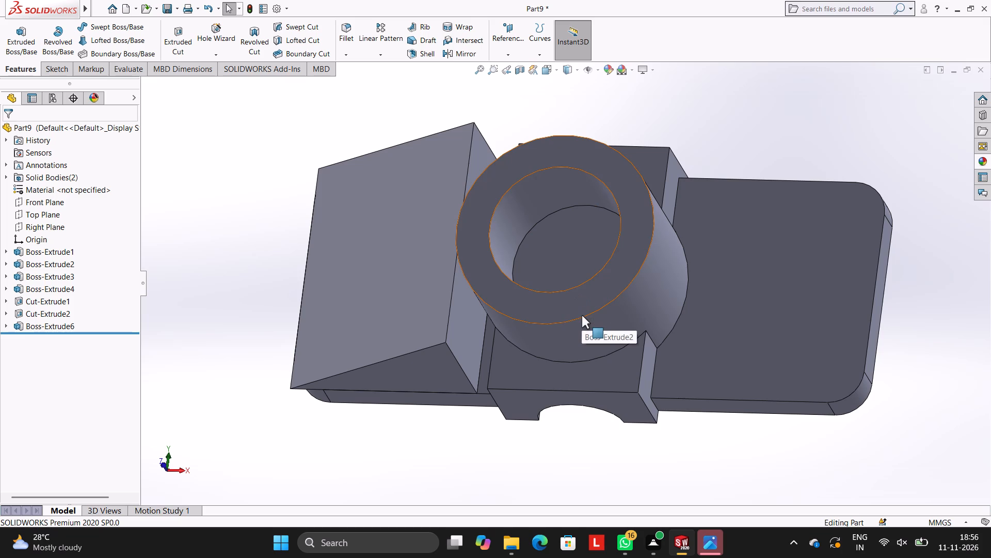
pyautogui.click(436, 354)
pyautogui.click(478, 328)
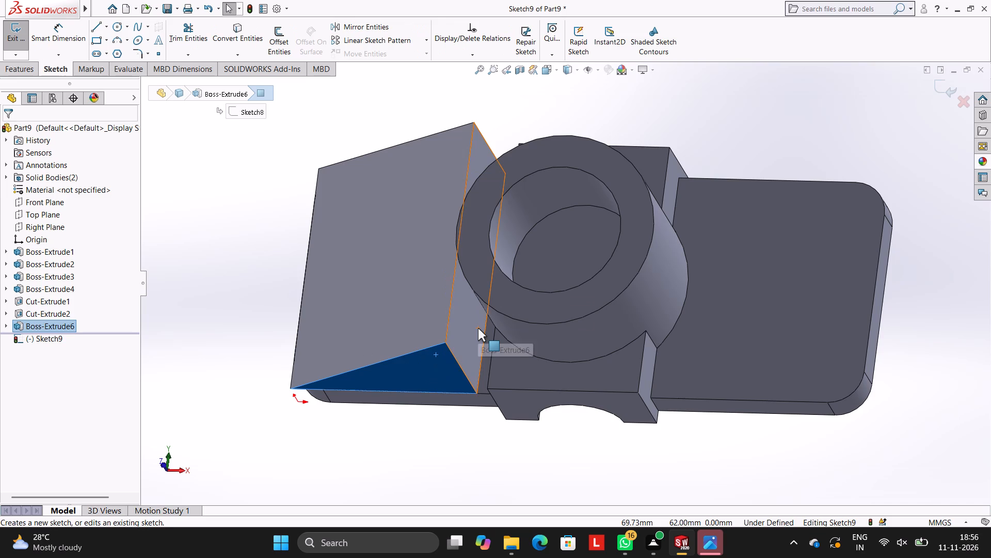
pyautogui.hotkey('ctrl', '8')
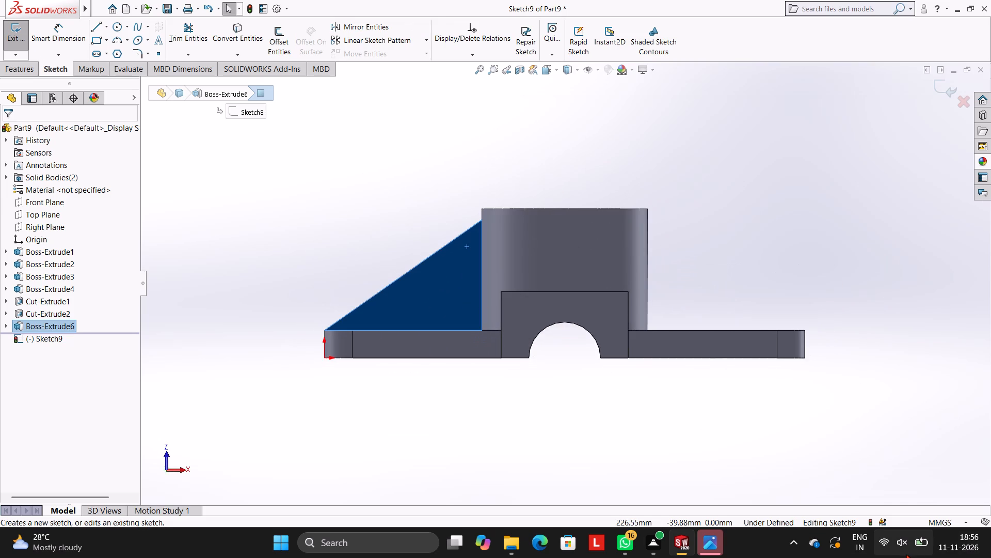
pyautogui.scroll(2, 582, 319)
pyautogui.scroll(-3, 581, 319)
pyautogui.scroll(-2, 389, 313)
pyautogui.scroll(2, 653, 391)
pyautogui.scroll(-3, 446, 346)
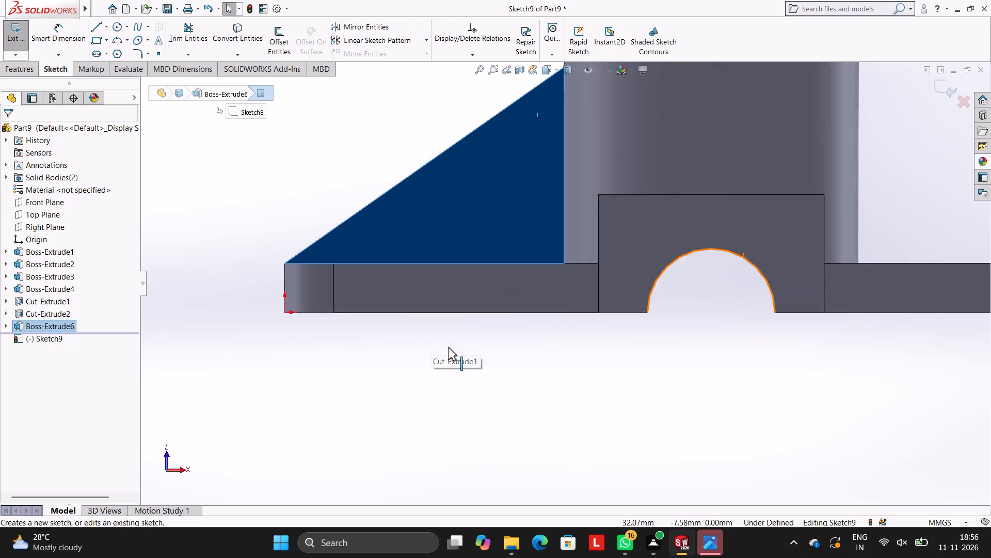
pyautogui.scroll(3, 688, 254)
pyautogui.scroll(4, 931, 350)
pyautogui.scroll(-5, 737, 240)
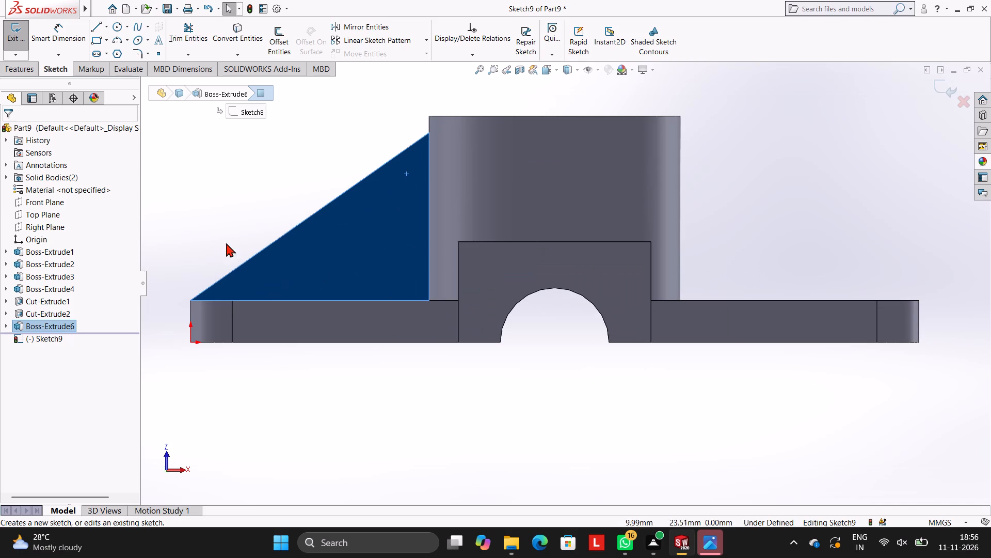
pyautogui.click(94, 23)
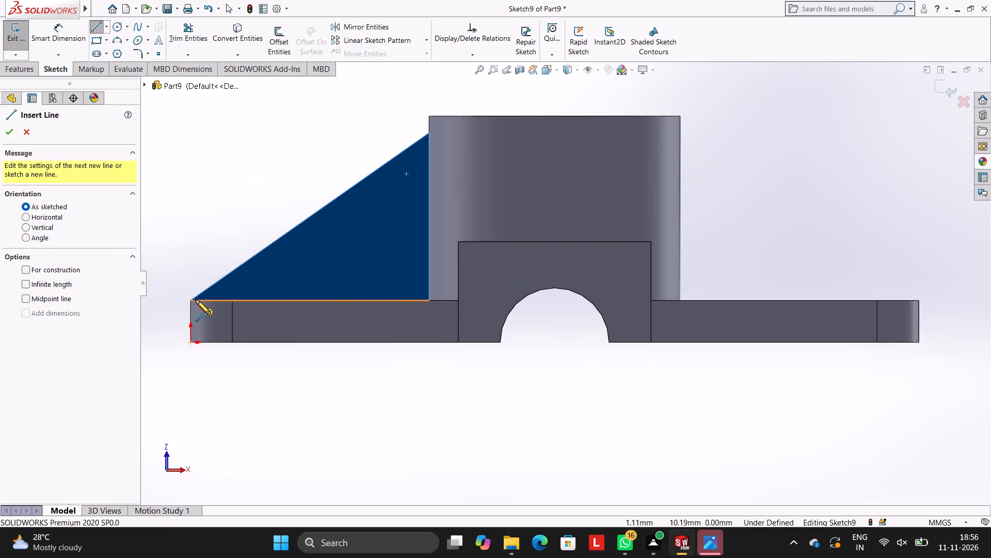
pyautogui.click(189, 301)
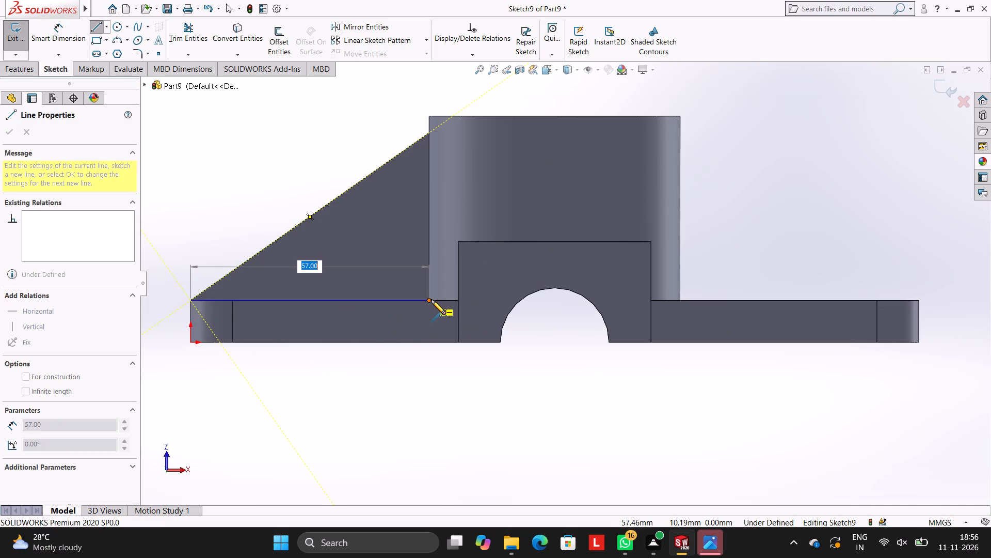
pyautogui.click(430, 300)
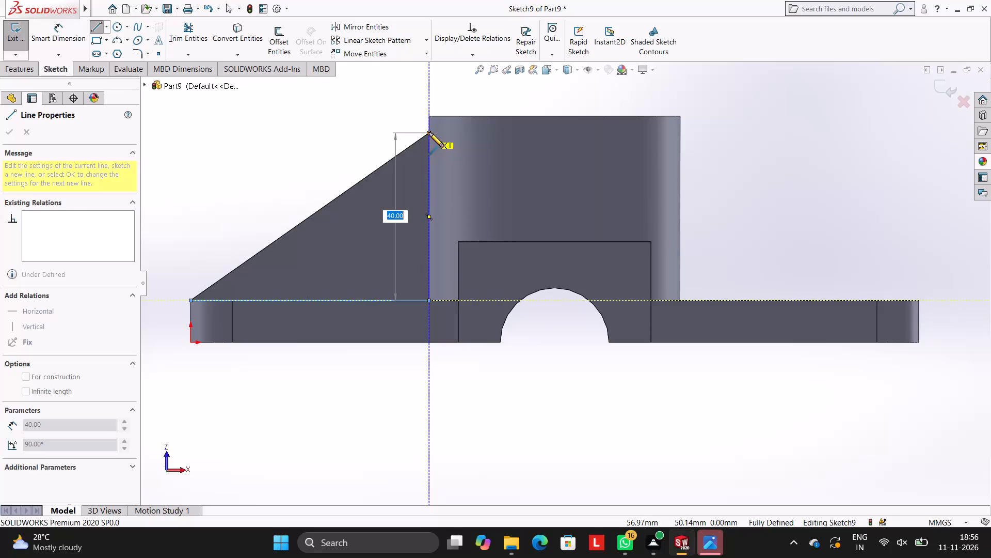
pyautogui.click(429, 132)
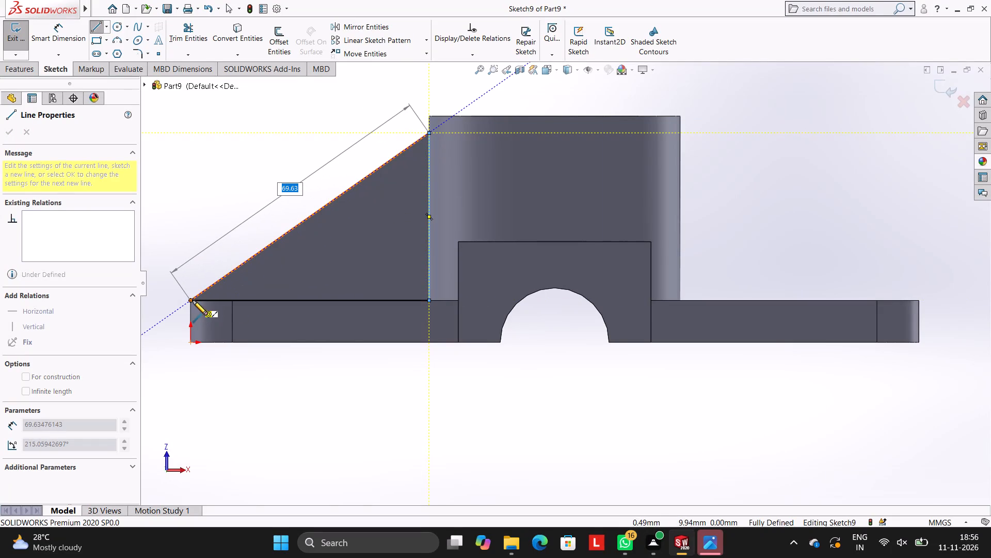
pyautogui.click(191, 301)
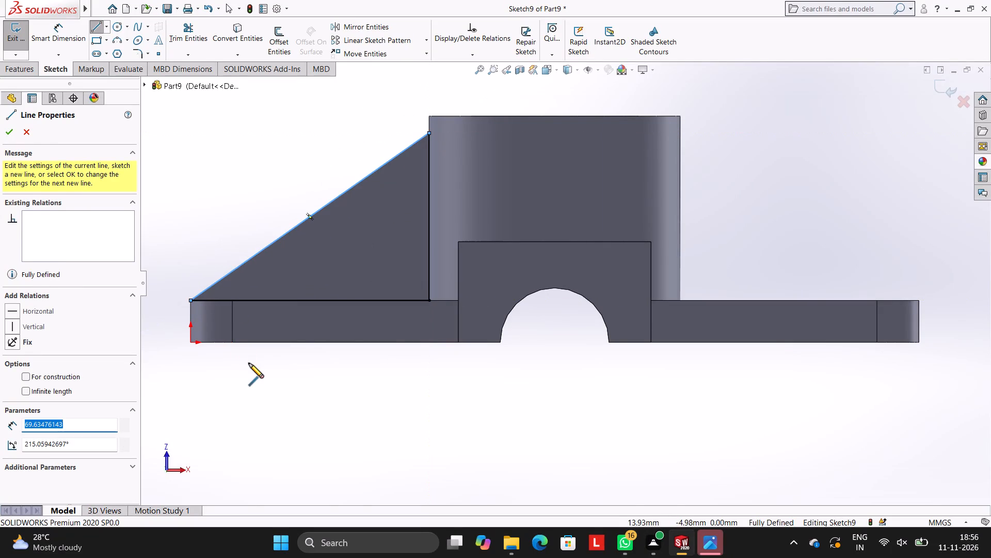
pyautogui.press('Escape')
pyautogui.scroll(2, 587, 340)
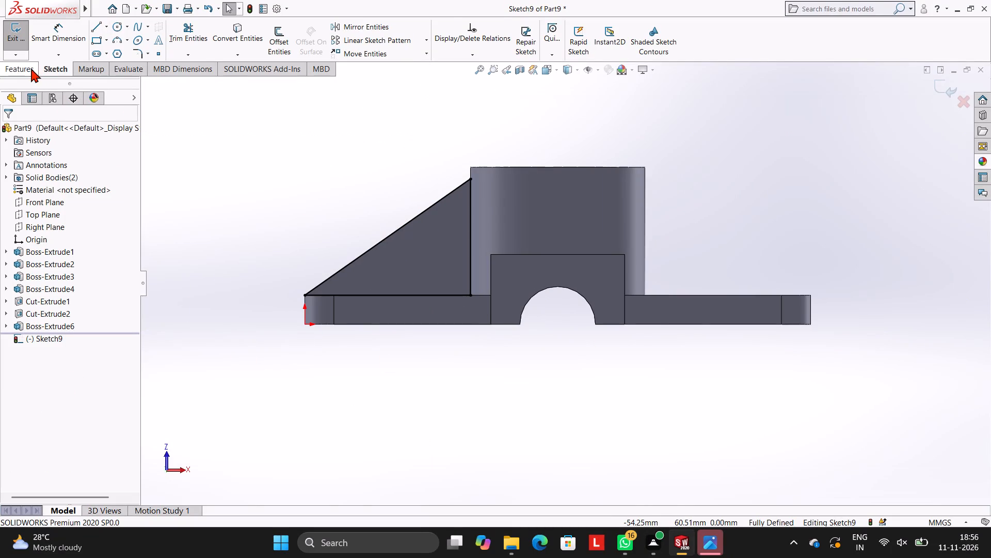
# Cut-extrude the triangle on the wedge's side face as a blind cut 21 mm deep.
pyautogui.click(31, 68)
pyautogui.click(171, 33)
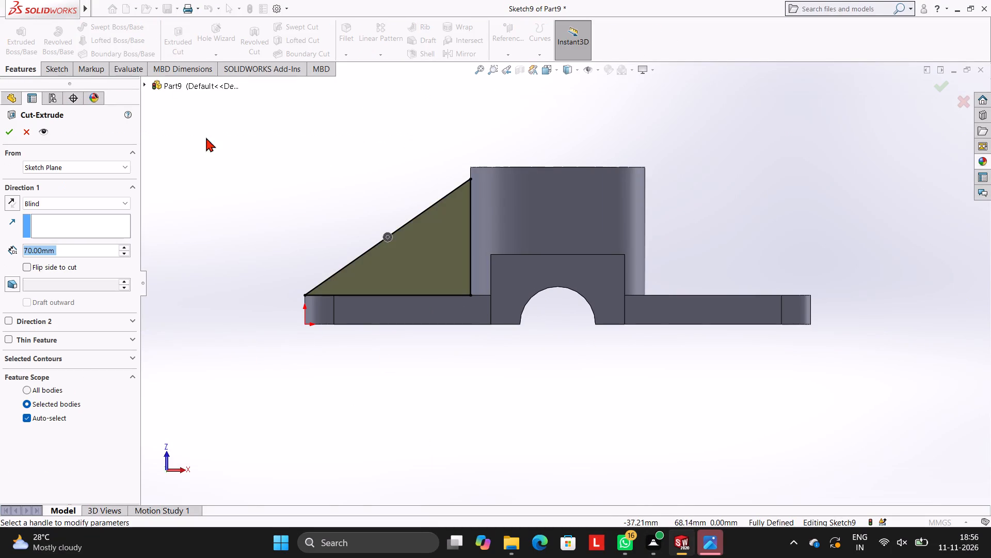
pyautogui.moveTo(246, 168); pyautogui.dragTo(301, 178, button='middle')
pyautogui.click(75, 248)
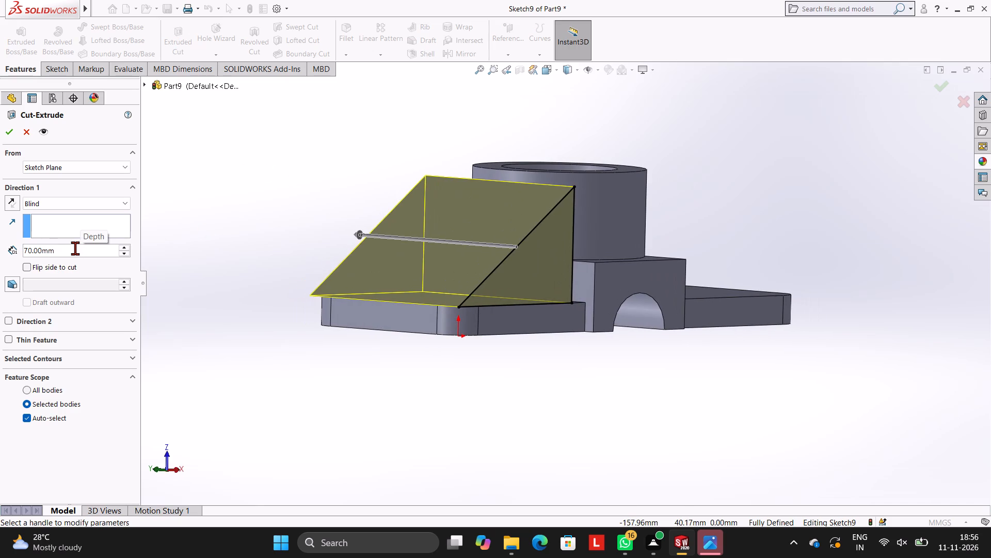
pyautogui.press('BackSpace')
pyautogui.press('BackSpace')
pyautogui.press('BackSpace')
pyautogui.press('BackSpace')
pyautogui.press('BackSpace')
pyautogui.press('BackSpace')
pyautogui.press('BackSpace')
pyautogui.press('BackSpace')
pyautogui.press('BackSpace')
pyautogui.press('BackSpace')
pyautogui.press('BackSpace')
pyautogui.press('BackSpace')
pyautogui.press('BackSpace')
pyautogui.press('BackSpace')
pyautogui.write('21')
pyautogui.press('Return')
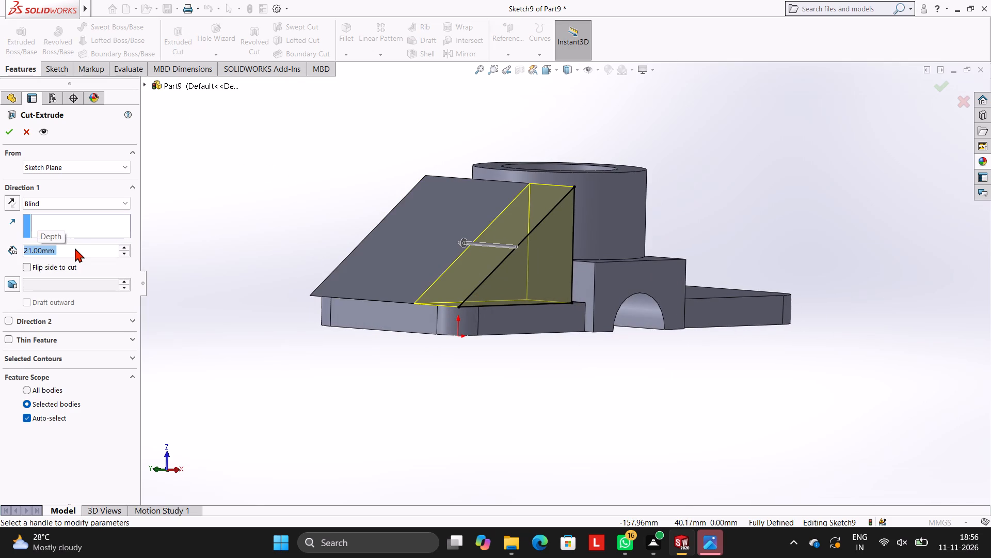
pyautogui.click(10, 130)
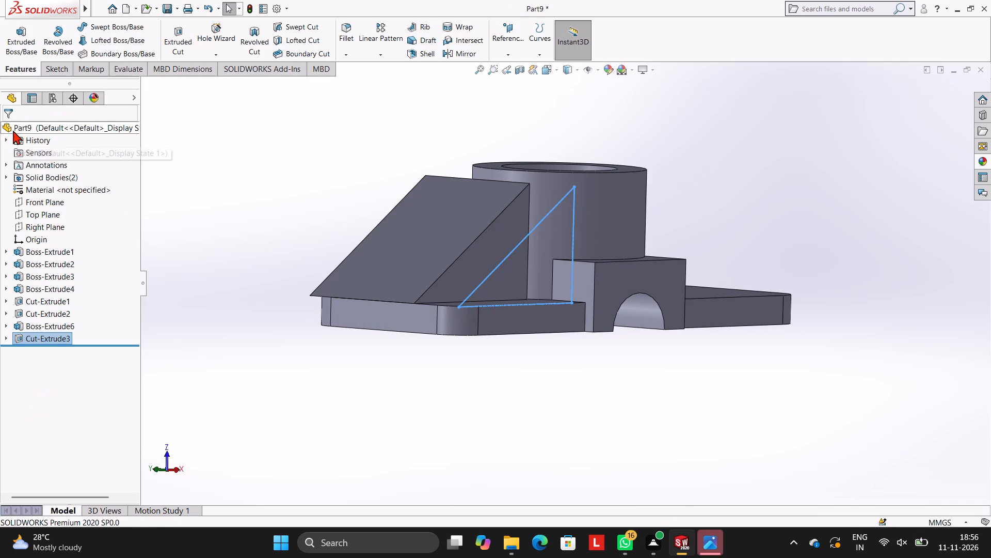
pyautogui.click(223, 168)
# On the wedge's opposite triangular side face, sketch a closed triangle tracing its 57 mm base, 40 mm vertical and sloping edges.
pyautogui.moveTo(277, 167); pyautogui.dragTo(415, 195, button='middle')
pyautogui.scroll(1, 459, 204)
pyautogui.click(631, 265)
pyautogui.click(676, 235)
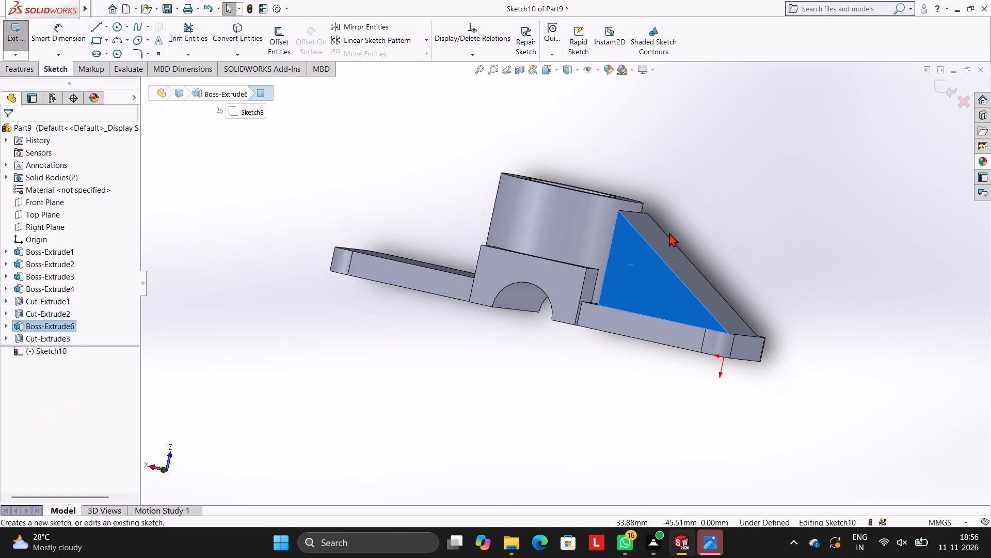
pyautogui.hotkey('ctrl', '8')
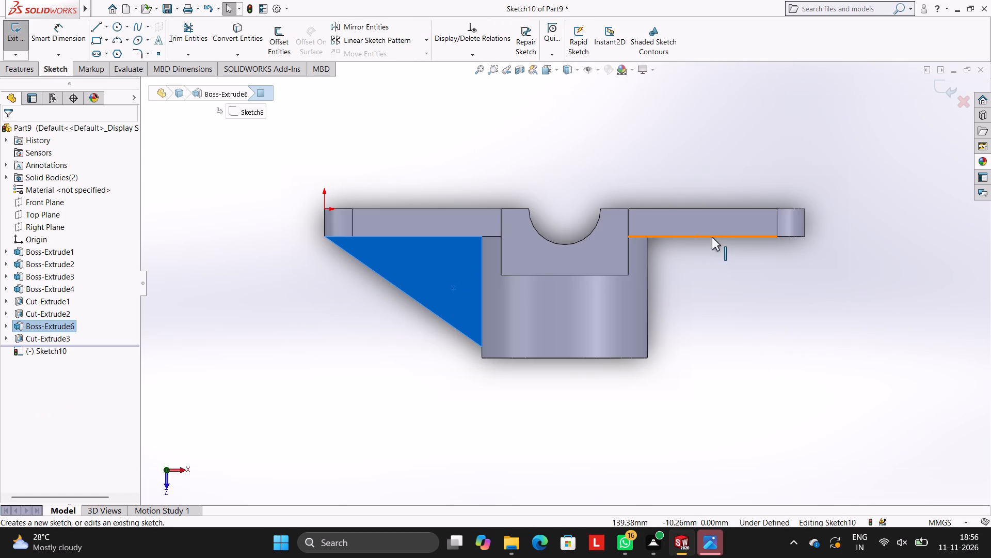
pyautogui.scroll(2, 517, 269)
pyautogui.scroll(-4, 517, 269)
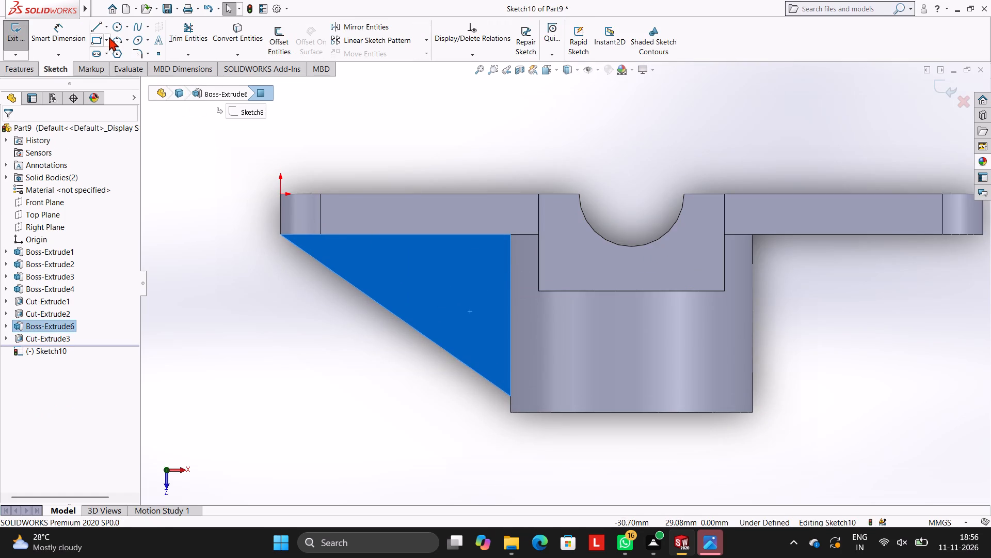
pyautogui.click(97, 30)
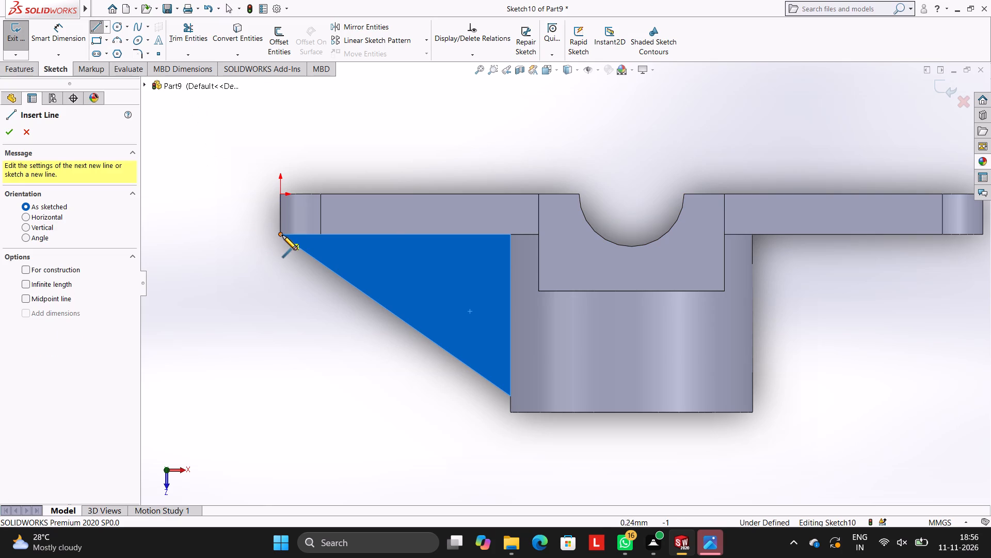
pyautogui.click(280, 235)
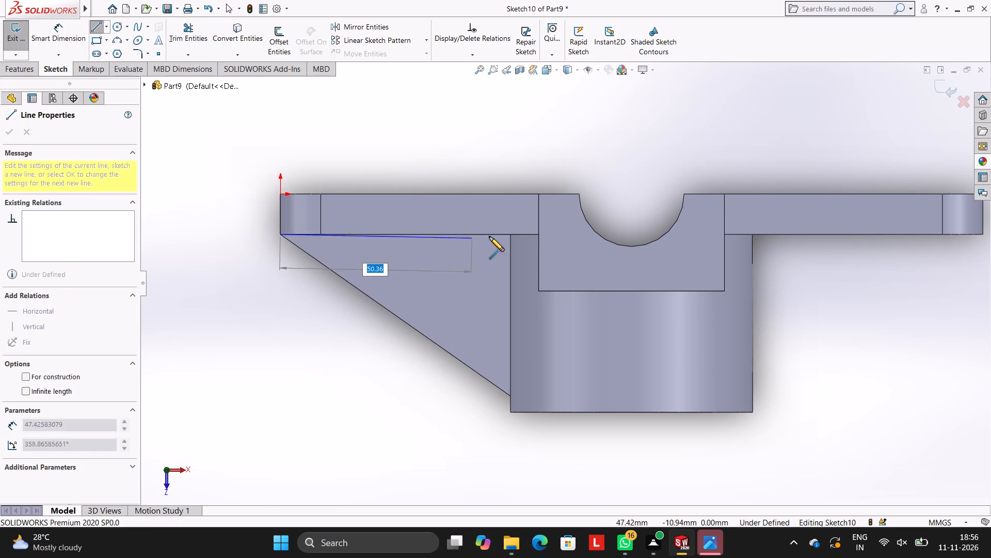
pyautogui.click(510, 235)
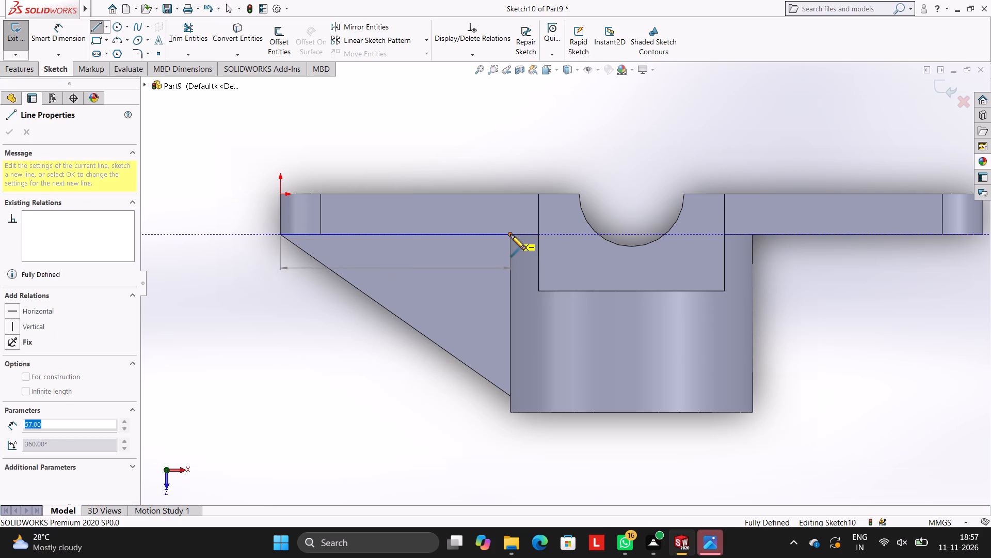
pyautogui.click(510, 396)
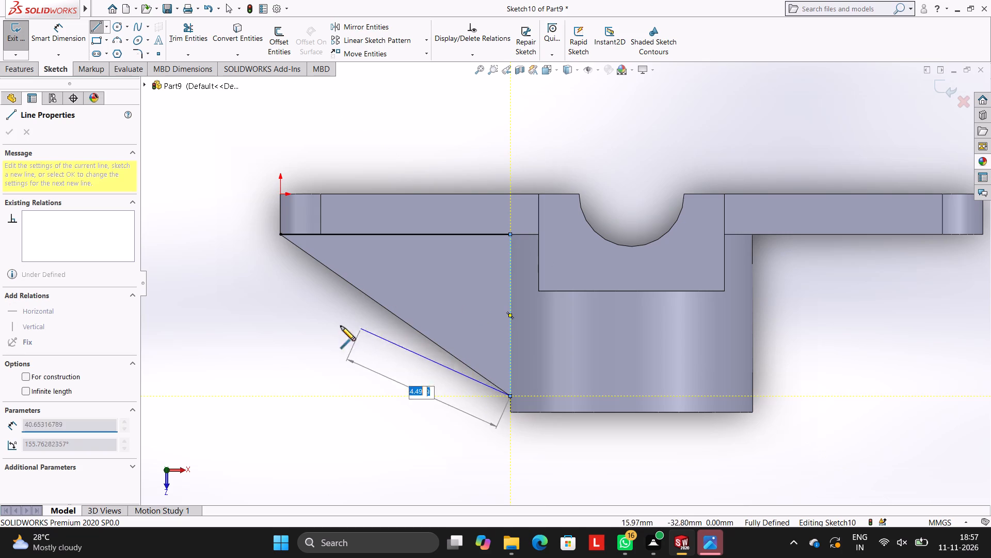
pyautogui.click(280, 235)
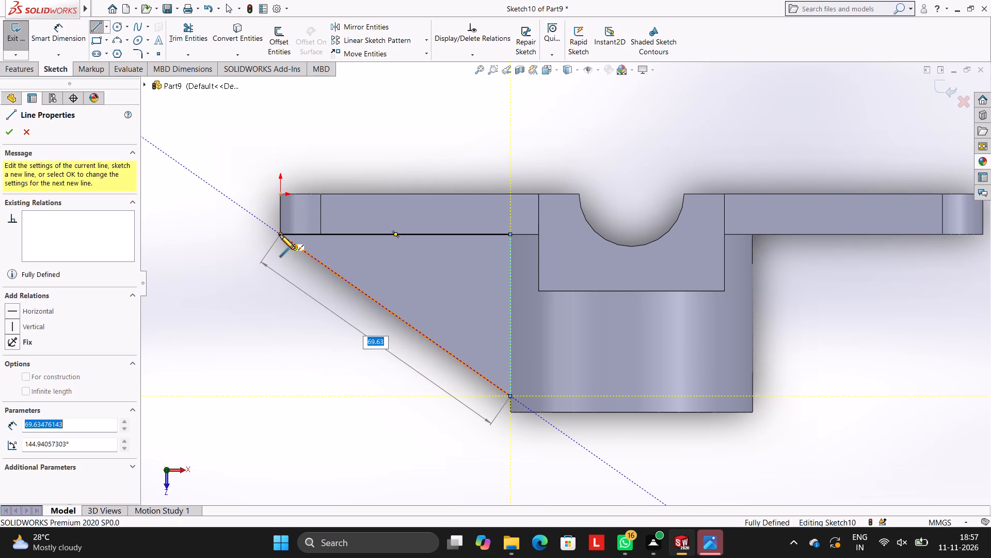
pyautogui.press('Escape')
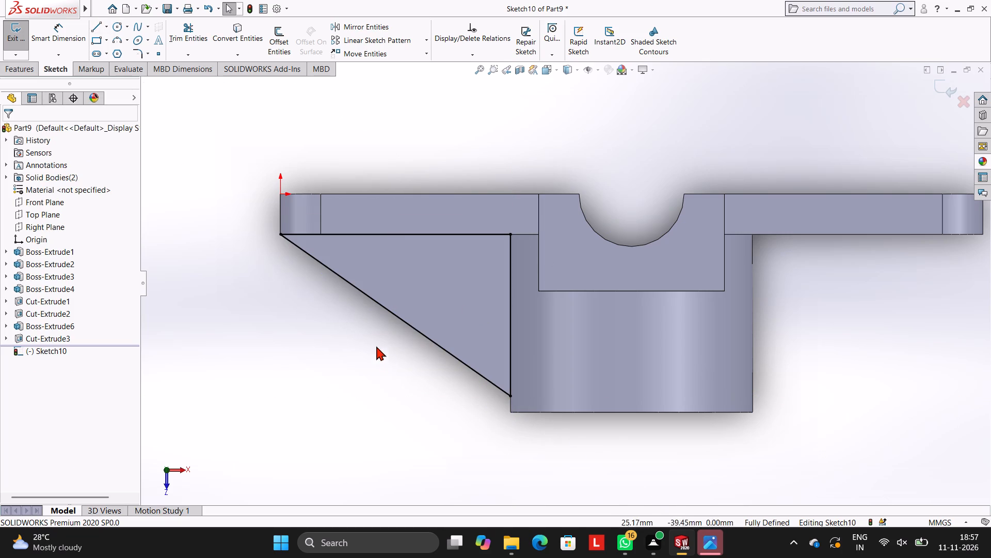
# Cut-extrude this second triangle as a blind cut 21 mm deep to narrow the wedge into a central rib.
pyautogui.click(27, 70)
pyautogui.click(178, 45)
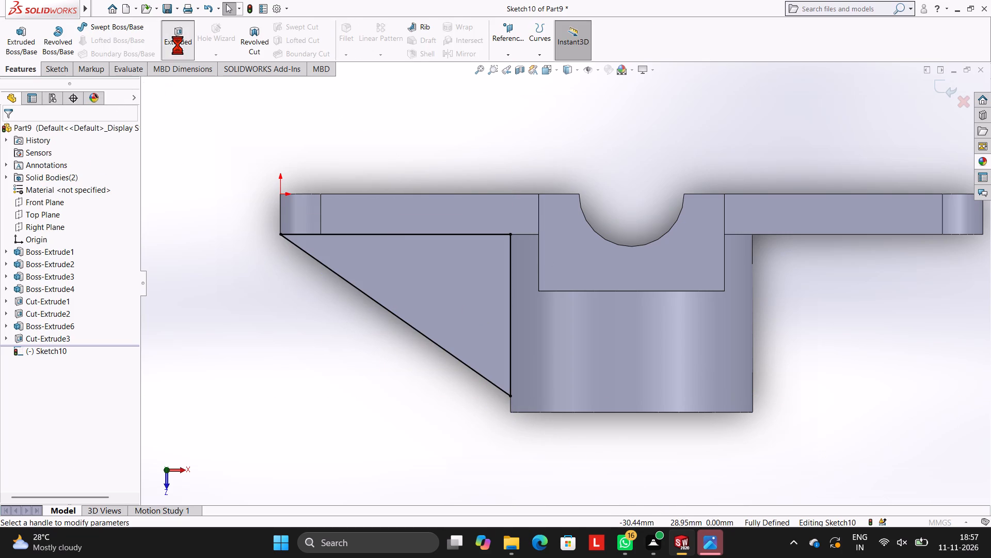
pyautogui.click(9, 133)
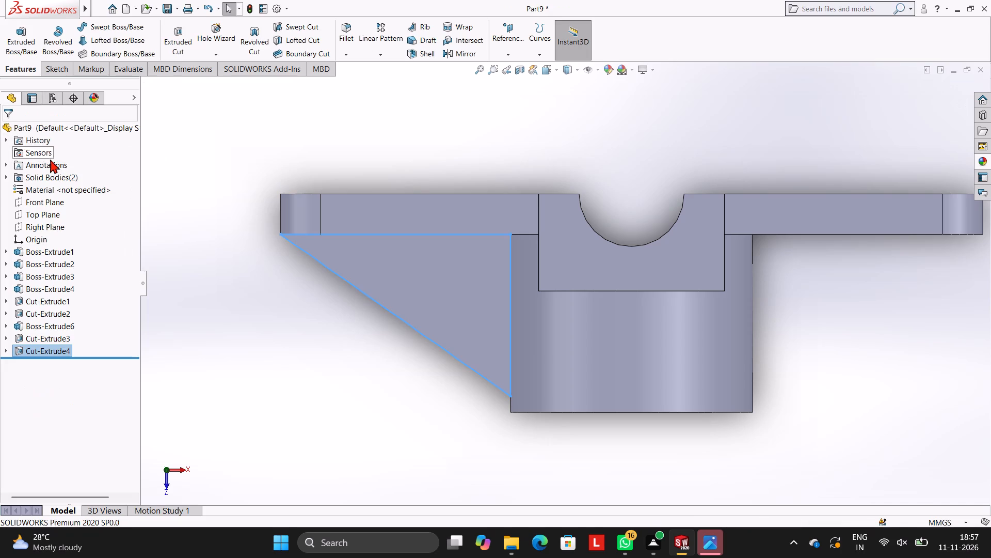
pyautogui.click(234, 154)
# On the rib's sloping face, sketch a 42 mm line along the centre from the midpoint of the lower edge toward the boss.
pyautogui.moveTo(552, 269); pyautogui.dragTo(564, 142, button='middle')
pyautogui.moveTo(649, 354); pyautogui.dragTo(654, 335, button='middle')
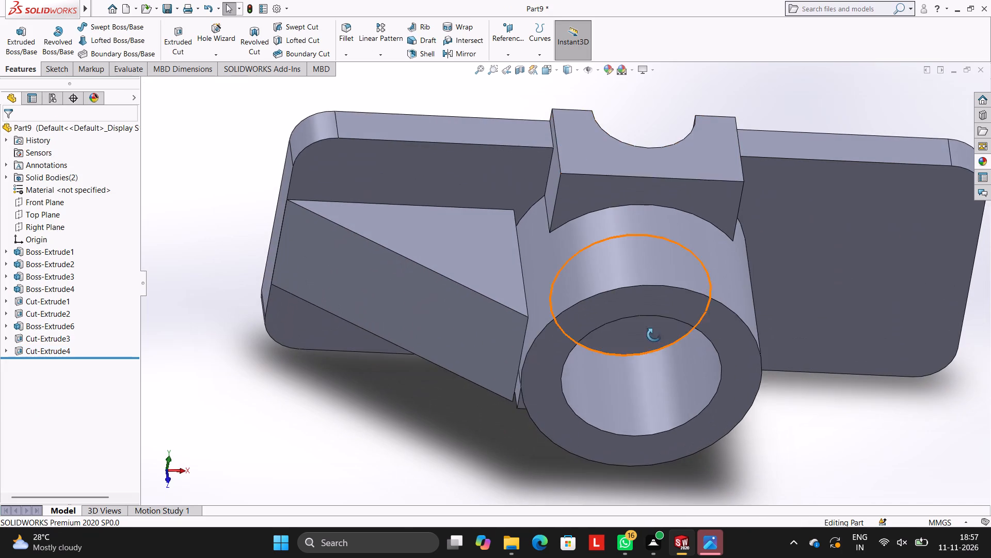
pyautogui.moveTo(654, 335); pyautogui.dragTo(669, 194, button='middle')
pyautogui.moveTo(694, 284); pyautogui.dragTo(723, 172, button='middle')
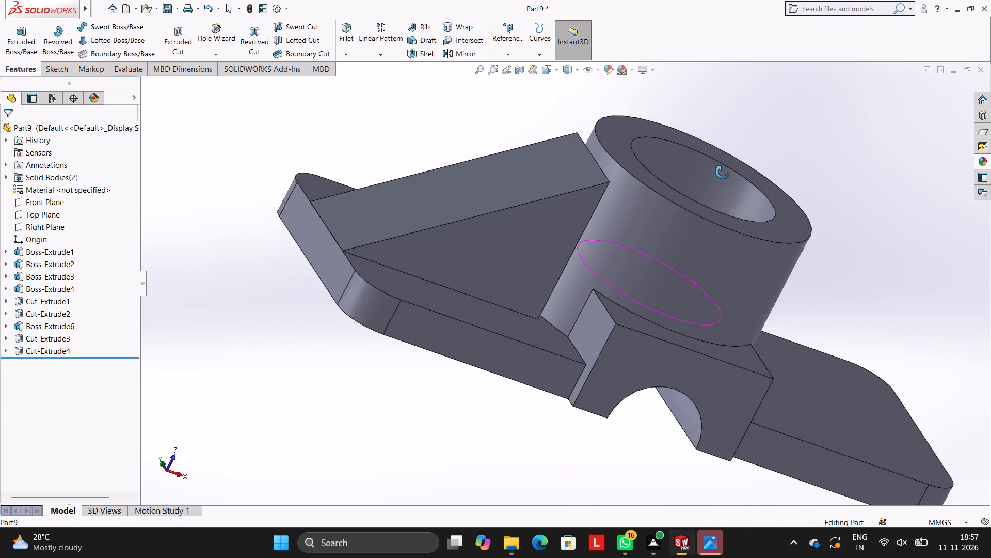
pyautogui.moveTo(723, 172); pyautogui.dragTo(692, 237, button='middle')
pyautogui.scroll(4, 708, 314)
pyautogui.moveTo(731, 311); pyautogui.dragTo(740, 309, button='middle')
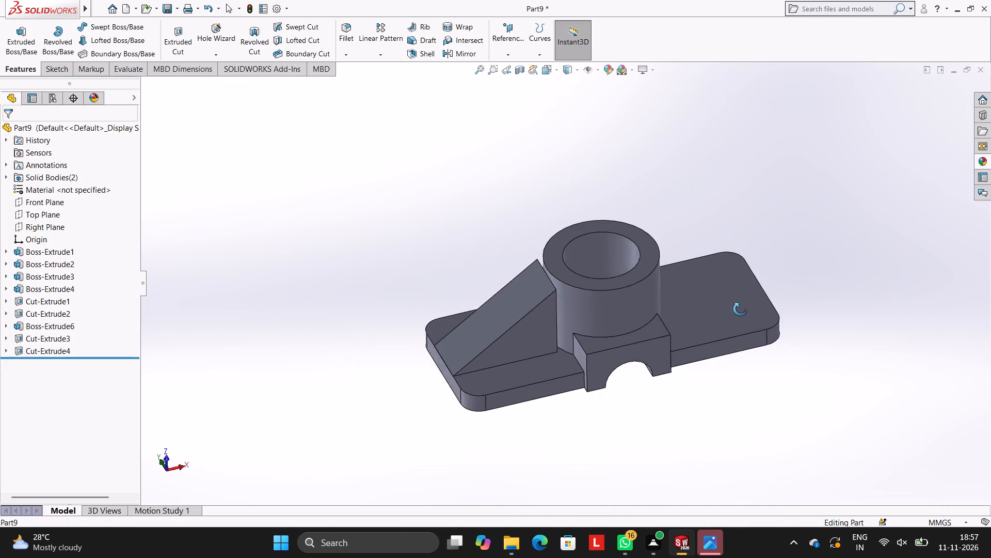
pyautogui.moveTo(740, 309); pyautogui.dragTo(754, 328, button='middle')
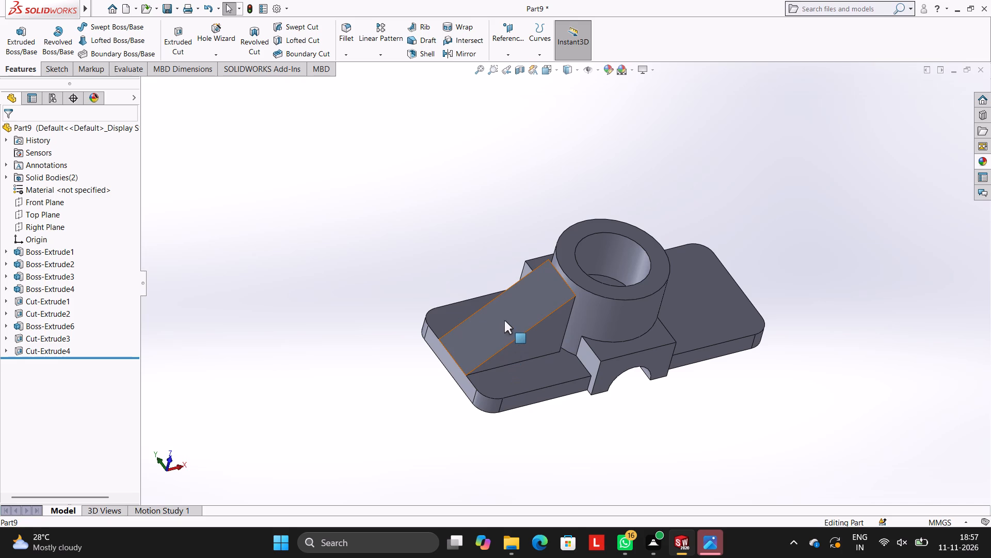
pyautogui.click(504, 320)
pyautogui.click(549, 289)
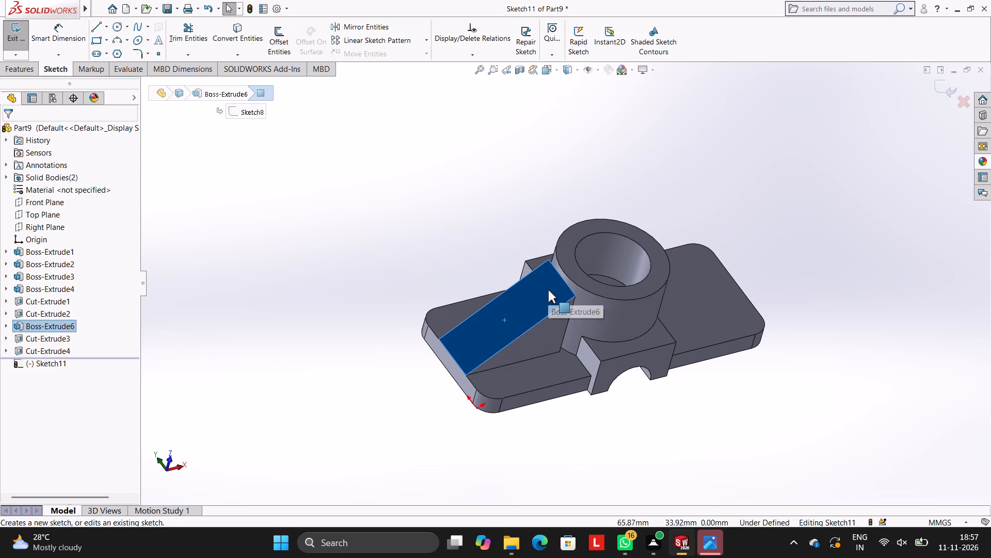
pyautogui.hotkey('ctrl', '8')
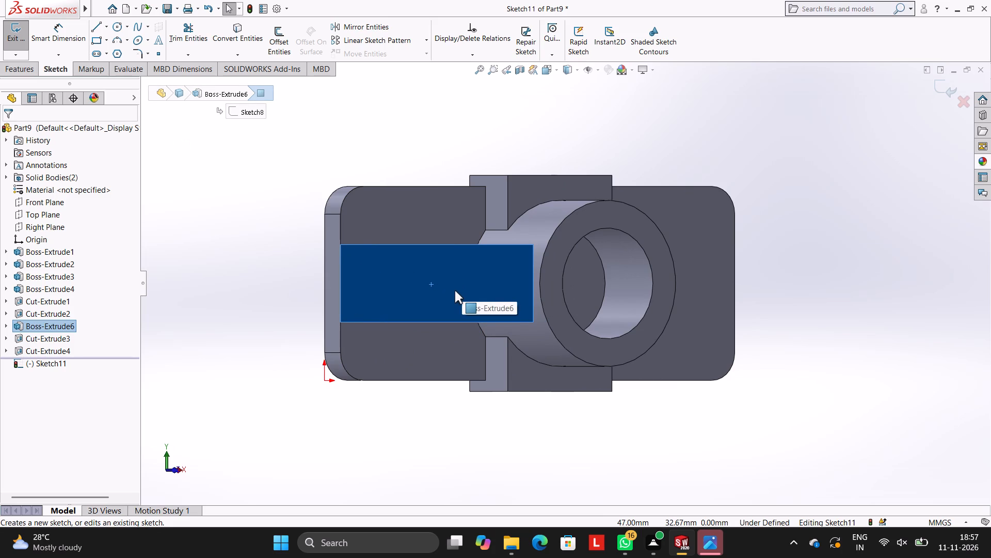
pyautogui.click(98, 26)
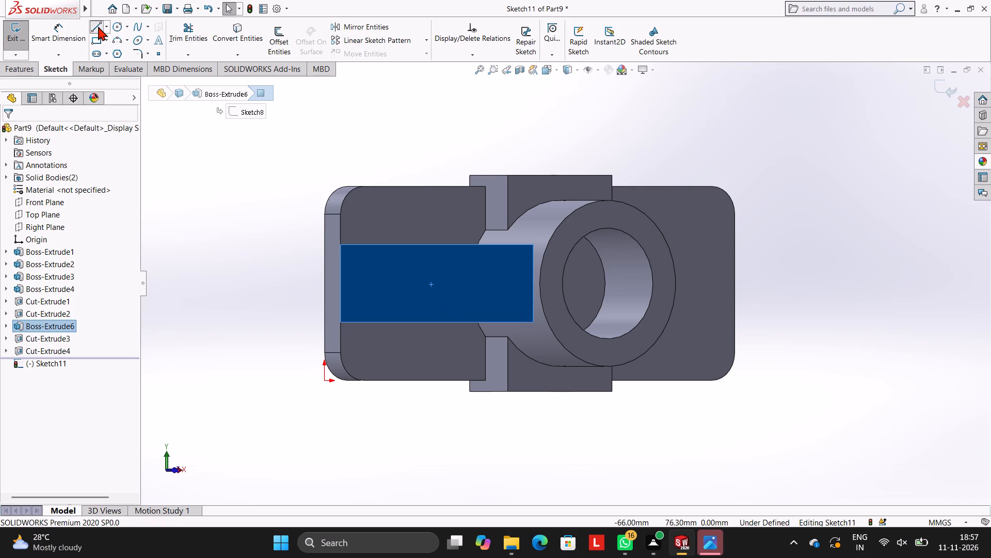
pyautogui.click(340, 284)
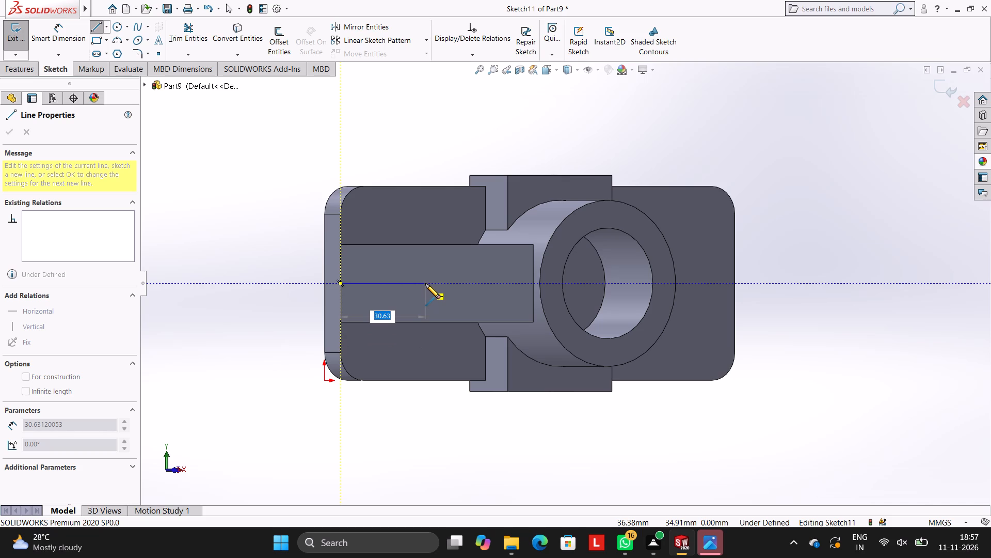
pyautogui.write('42')
pyautogui.press('Return')
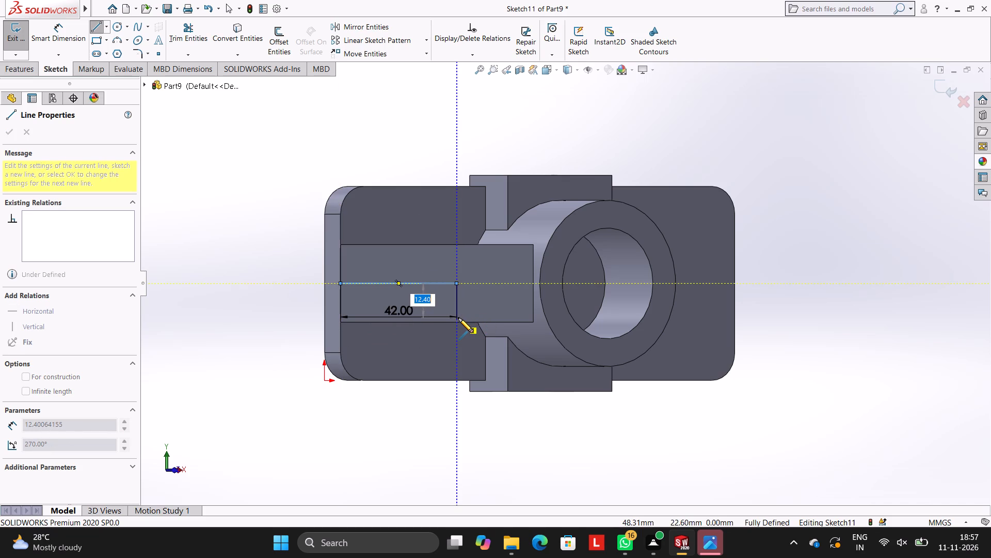
# From the centre line's end, sketch a closed 30 x 10 mm rectangle extending back toward the lower edge, 5 mm on each side.
pyautogui.press('5')
pyautogui.press('Return')
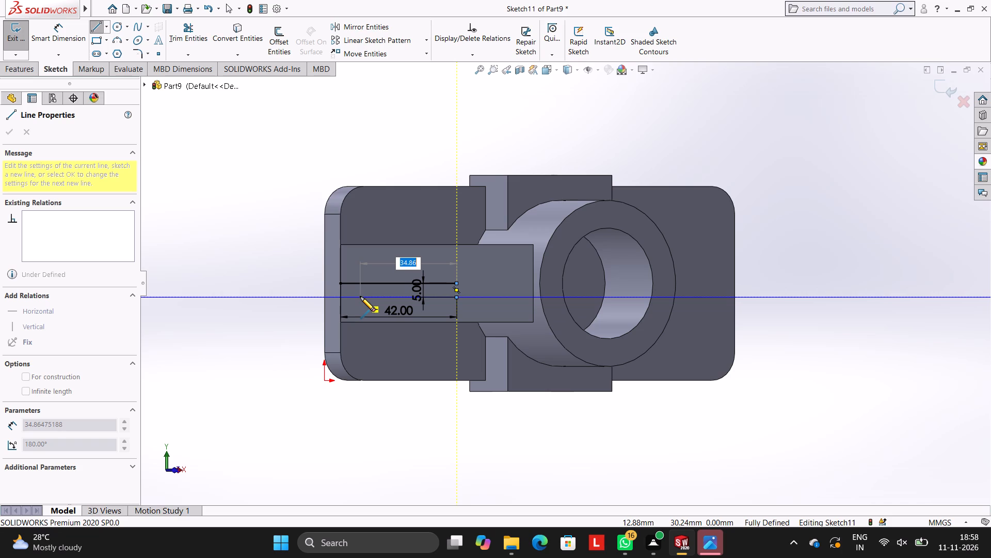
pyautogui.write('30')
pyautogui.press('Return')
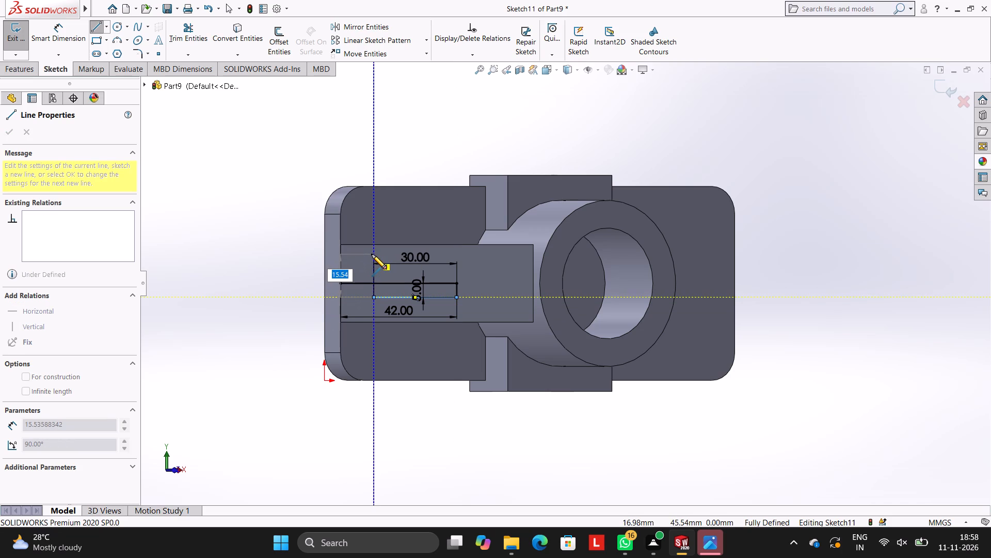
pyautogui.write('10')
pyautogui.press('Return')
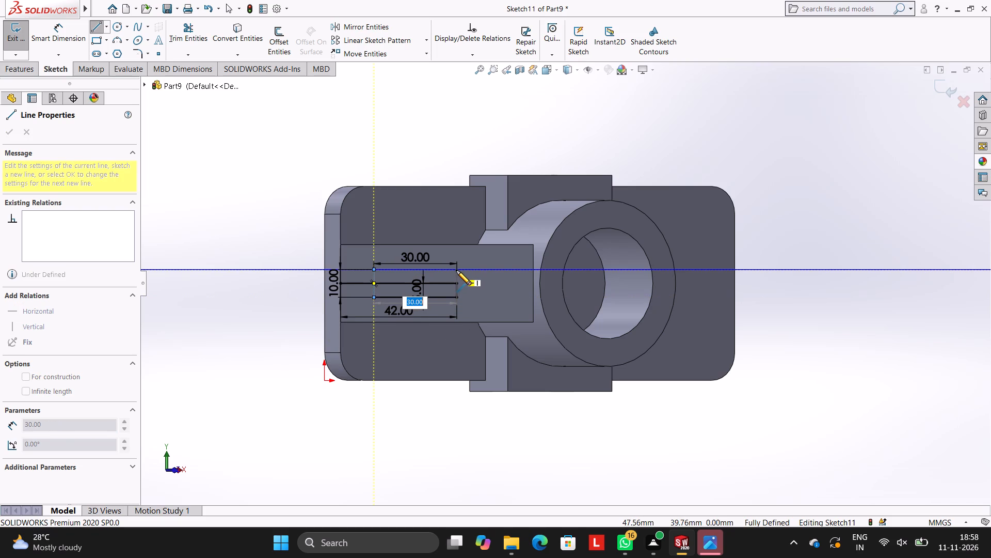
pyautogui.write('30')
pyautogui.press('Return')
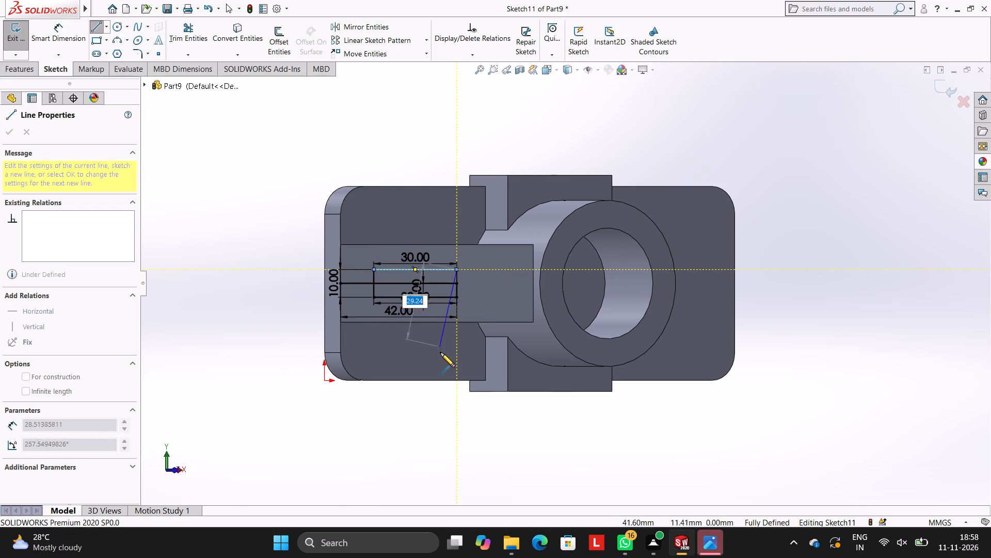
pyautogui.press('5')
pyautogui.press('Return')
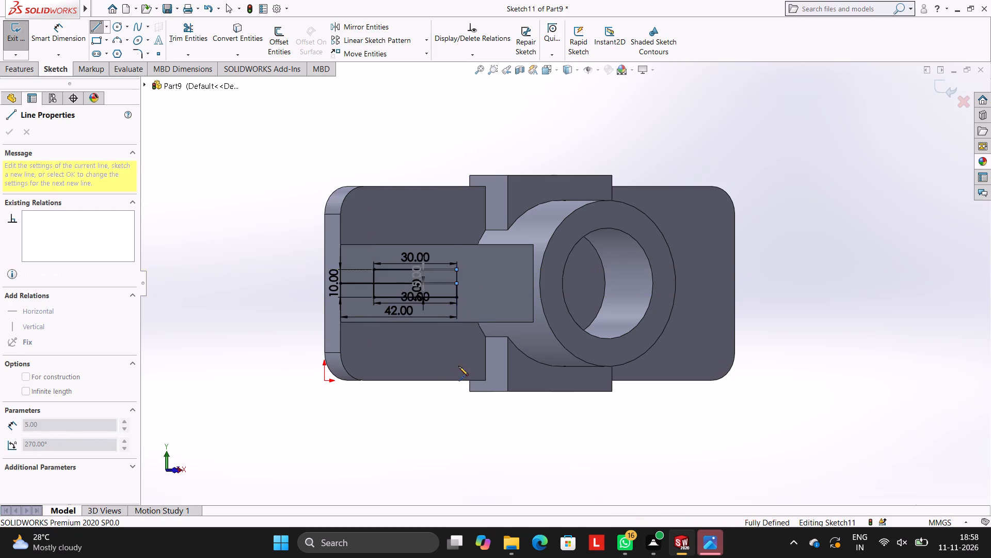
pyautogui.press('Escape')
pyautogui.press('Escape')
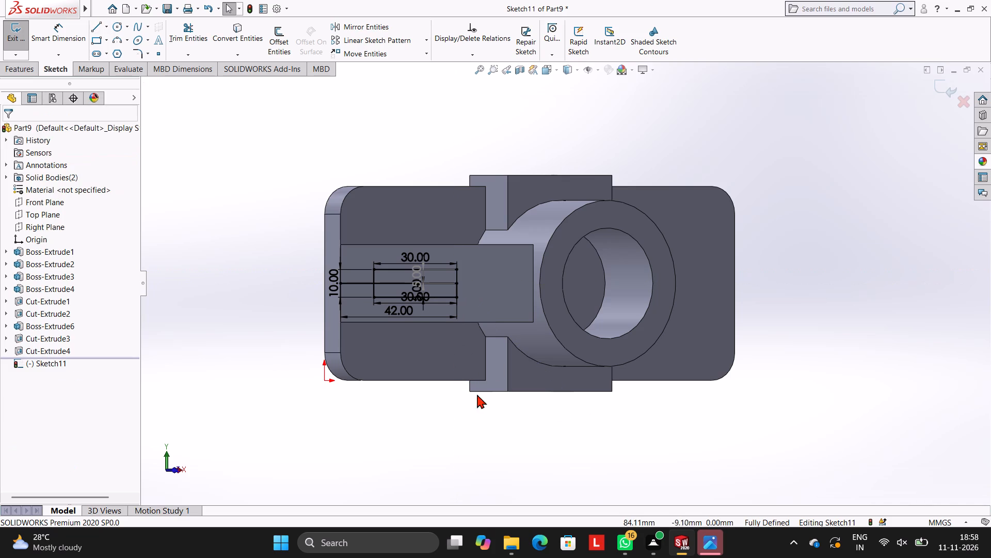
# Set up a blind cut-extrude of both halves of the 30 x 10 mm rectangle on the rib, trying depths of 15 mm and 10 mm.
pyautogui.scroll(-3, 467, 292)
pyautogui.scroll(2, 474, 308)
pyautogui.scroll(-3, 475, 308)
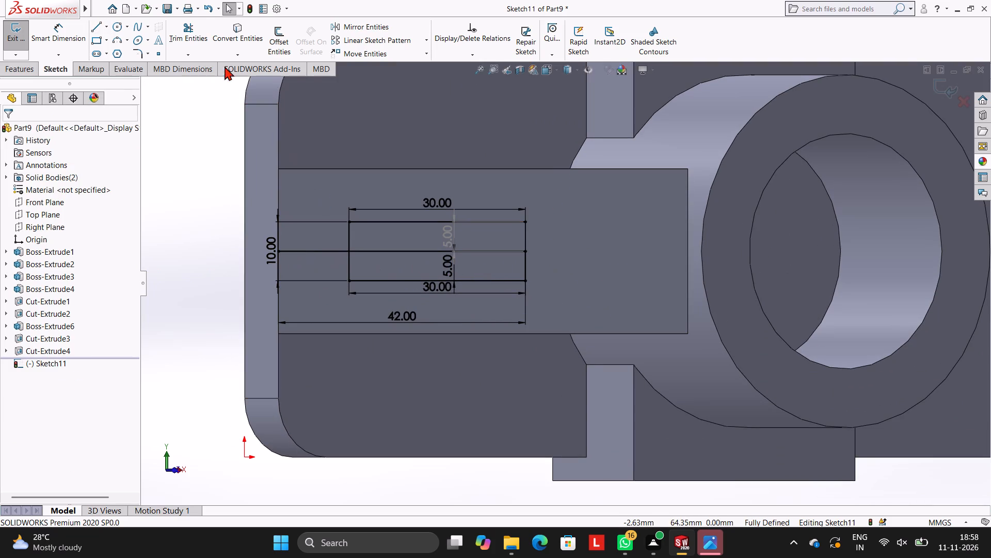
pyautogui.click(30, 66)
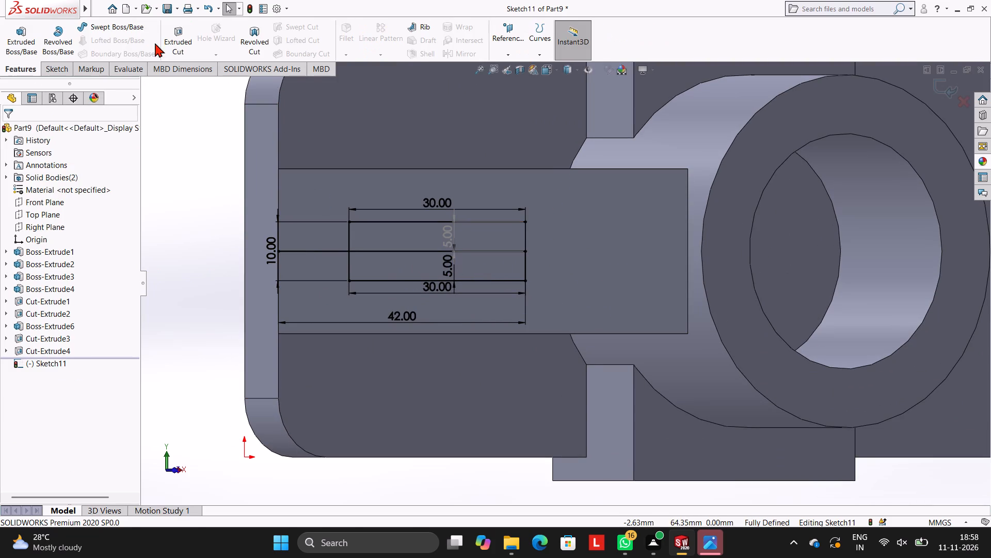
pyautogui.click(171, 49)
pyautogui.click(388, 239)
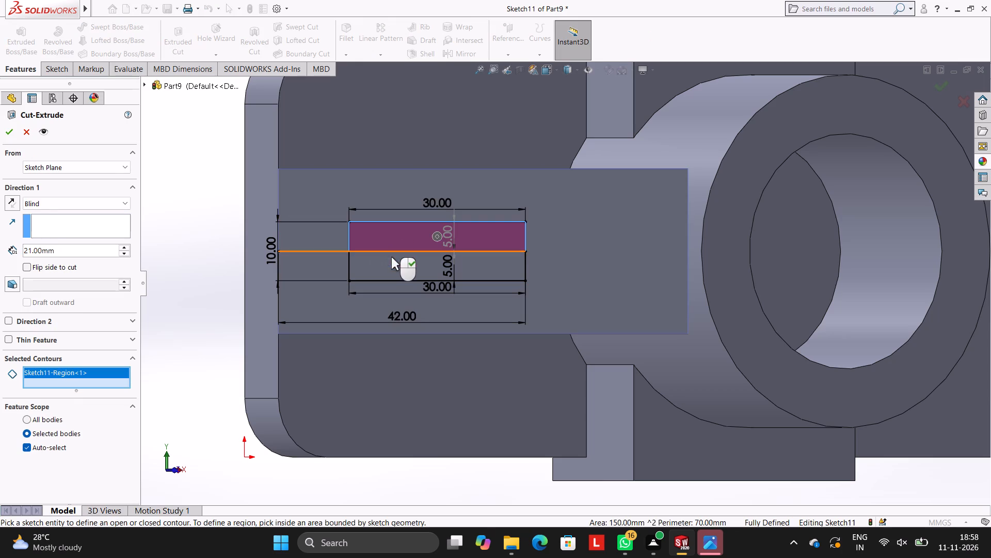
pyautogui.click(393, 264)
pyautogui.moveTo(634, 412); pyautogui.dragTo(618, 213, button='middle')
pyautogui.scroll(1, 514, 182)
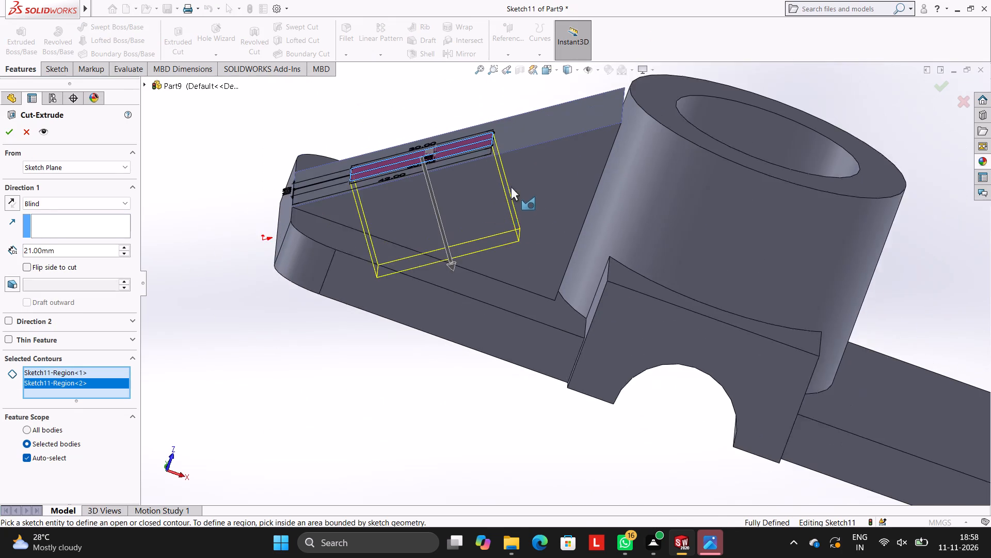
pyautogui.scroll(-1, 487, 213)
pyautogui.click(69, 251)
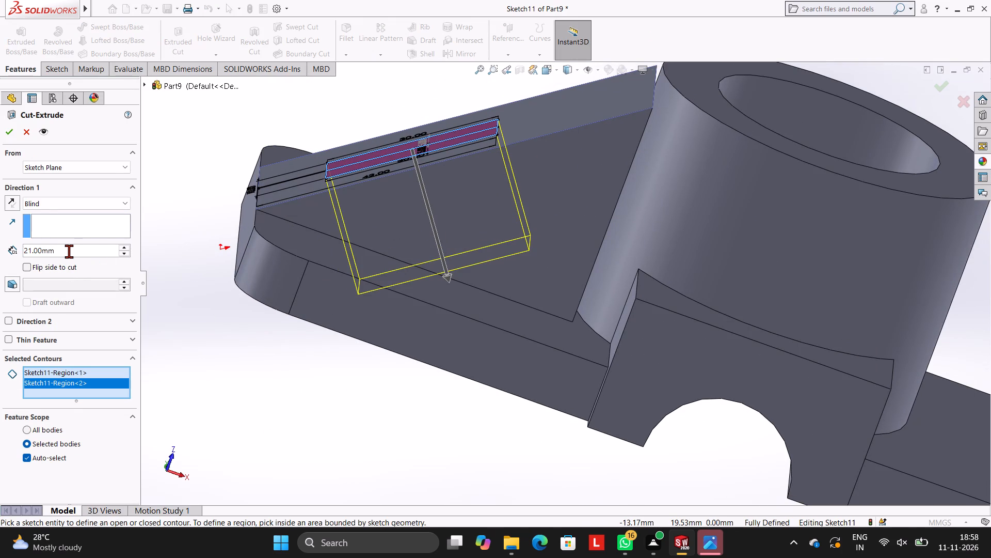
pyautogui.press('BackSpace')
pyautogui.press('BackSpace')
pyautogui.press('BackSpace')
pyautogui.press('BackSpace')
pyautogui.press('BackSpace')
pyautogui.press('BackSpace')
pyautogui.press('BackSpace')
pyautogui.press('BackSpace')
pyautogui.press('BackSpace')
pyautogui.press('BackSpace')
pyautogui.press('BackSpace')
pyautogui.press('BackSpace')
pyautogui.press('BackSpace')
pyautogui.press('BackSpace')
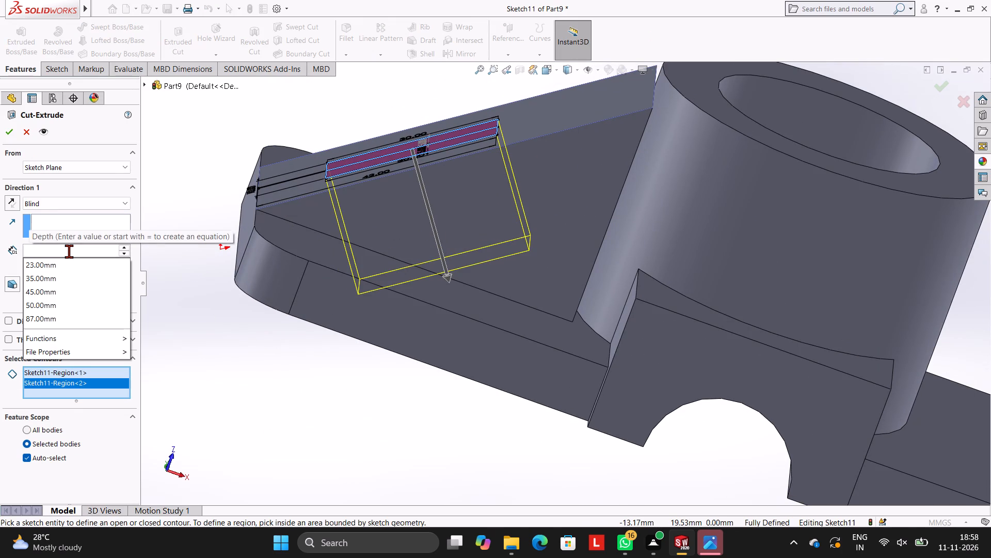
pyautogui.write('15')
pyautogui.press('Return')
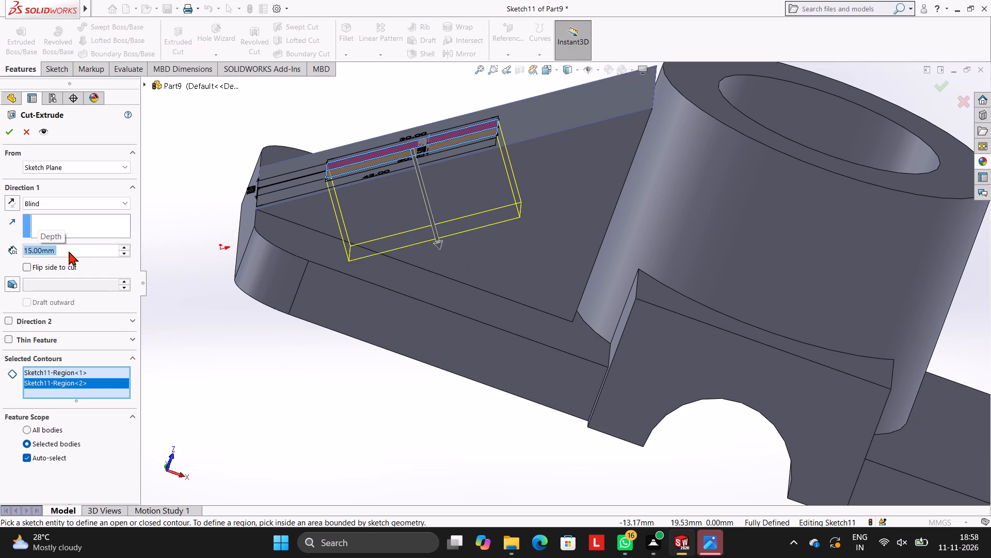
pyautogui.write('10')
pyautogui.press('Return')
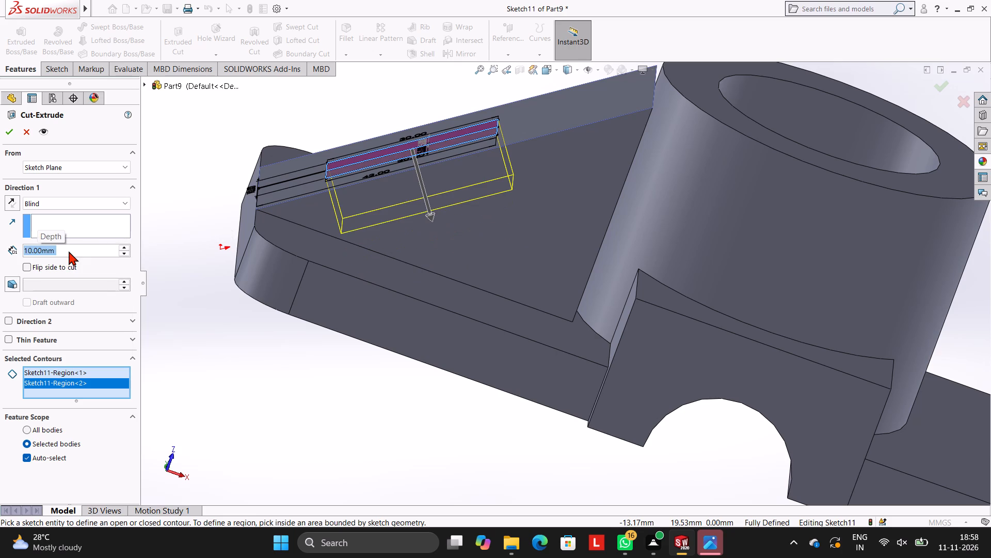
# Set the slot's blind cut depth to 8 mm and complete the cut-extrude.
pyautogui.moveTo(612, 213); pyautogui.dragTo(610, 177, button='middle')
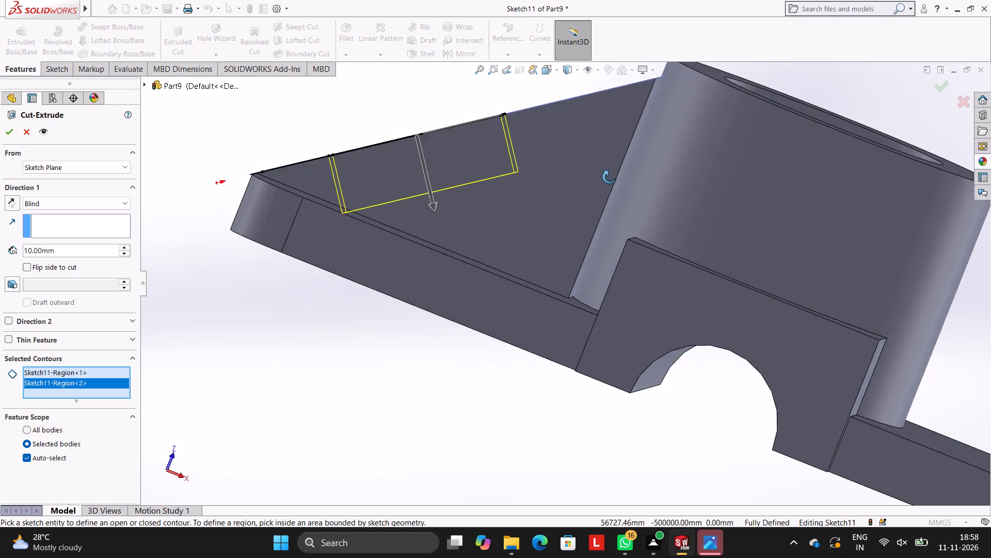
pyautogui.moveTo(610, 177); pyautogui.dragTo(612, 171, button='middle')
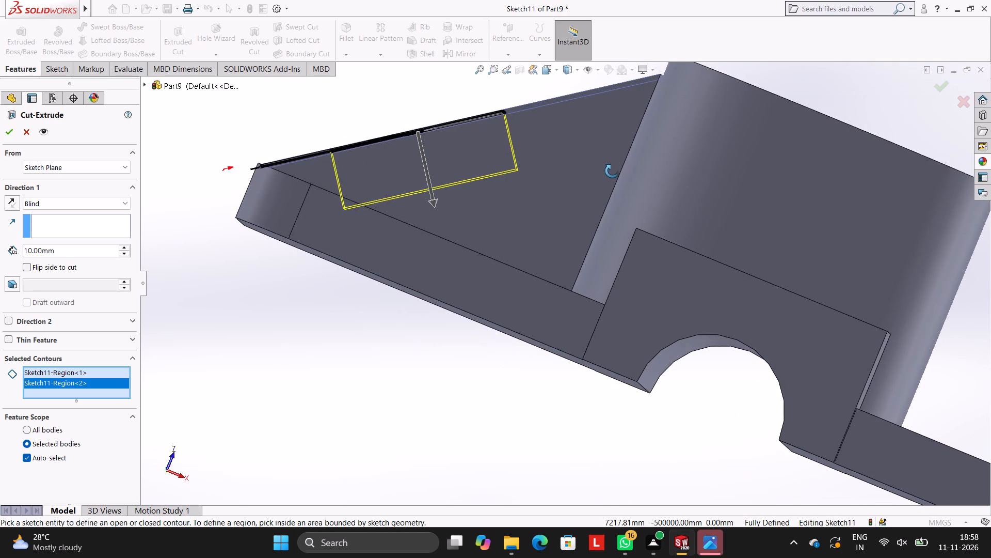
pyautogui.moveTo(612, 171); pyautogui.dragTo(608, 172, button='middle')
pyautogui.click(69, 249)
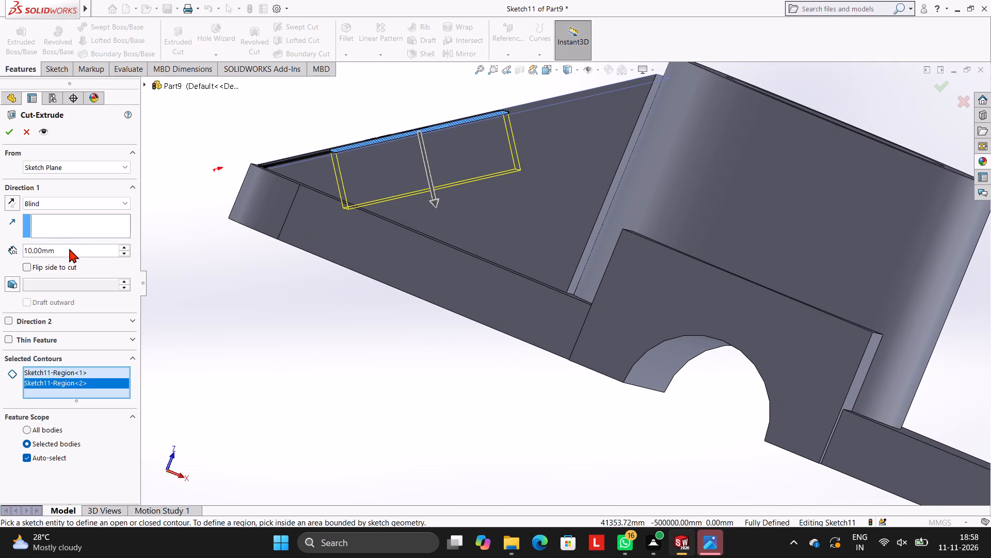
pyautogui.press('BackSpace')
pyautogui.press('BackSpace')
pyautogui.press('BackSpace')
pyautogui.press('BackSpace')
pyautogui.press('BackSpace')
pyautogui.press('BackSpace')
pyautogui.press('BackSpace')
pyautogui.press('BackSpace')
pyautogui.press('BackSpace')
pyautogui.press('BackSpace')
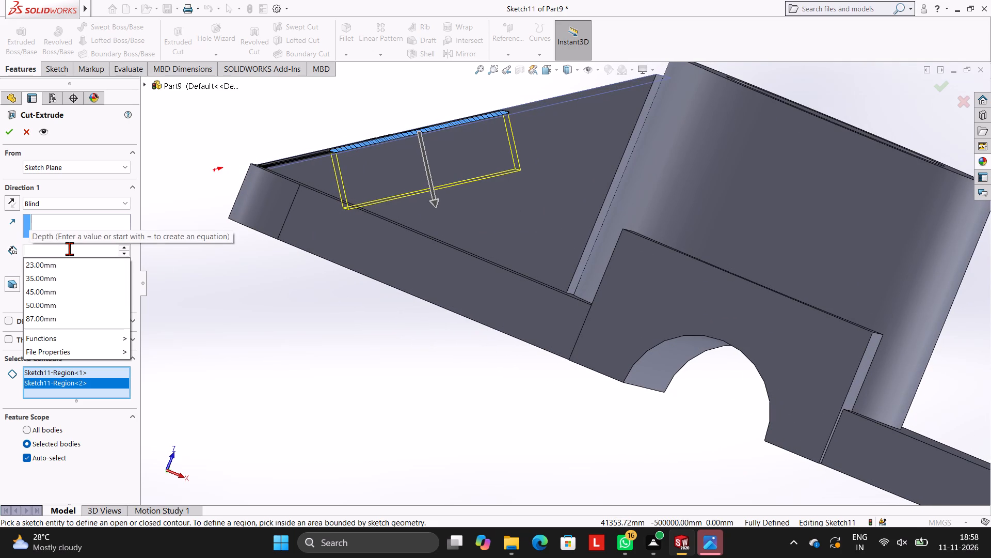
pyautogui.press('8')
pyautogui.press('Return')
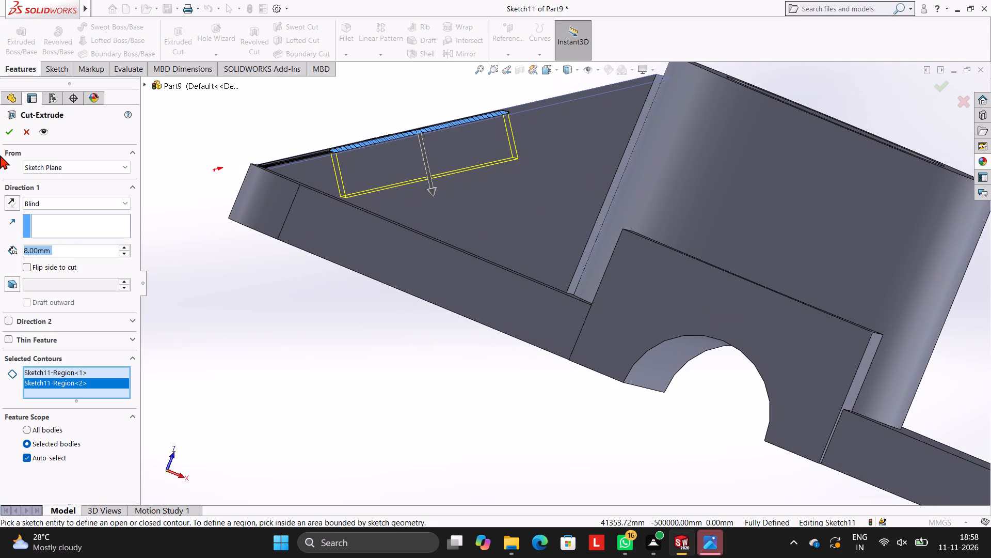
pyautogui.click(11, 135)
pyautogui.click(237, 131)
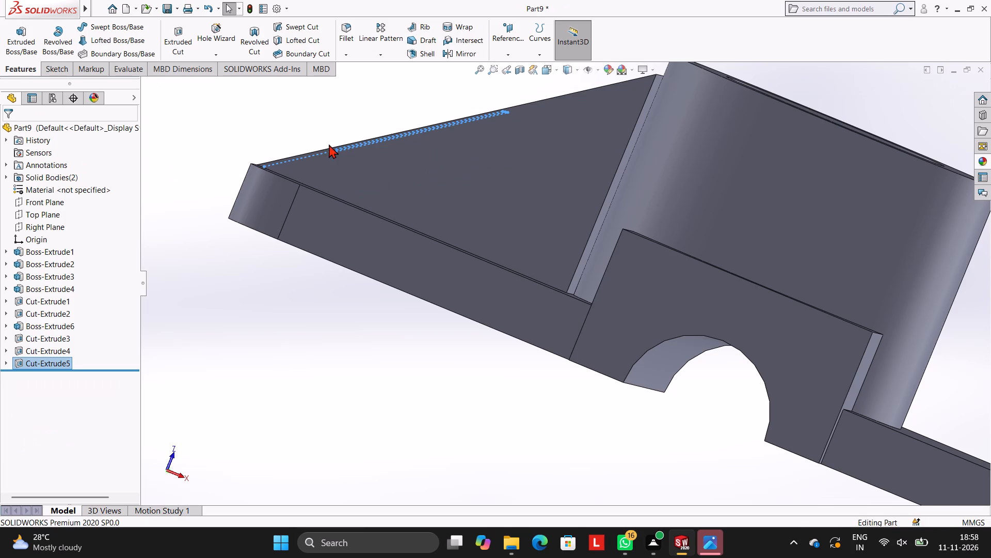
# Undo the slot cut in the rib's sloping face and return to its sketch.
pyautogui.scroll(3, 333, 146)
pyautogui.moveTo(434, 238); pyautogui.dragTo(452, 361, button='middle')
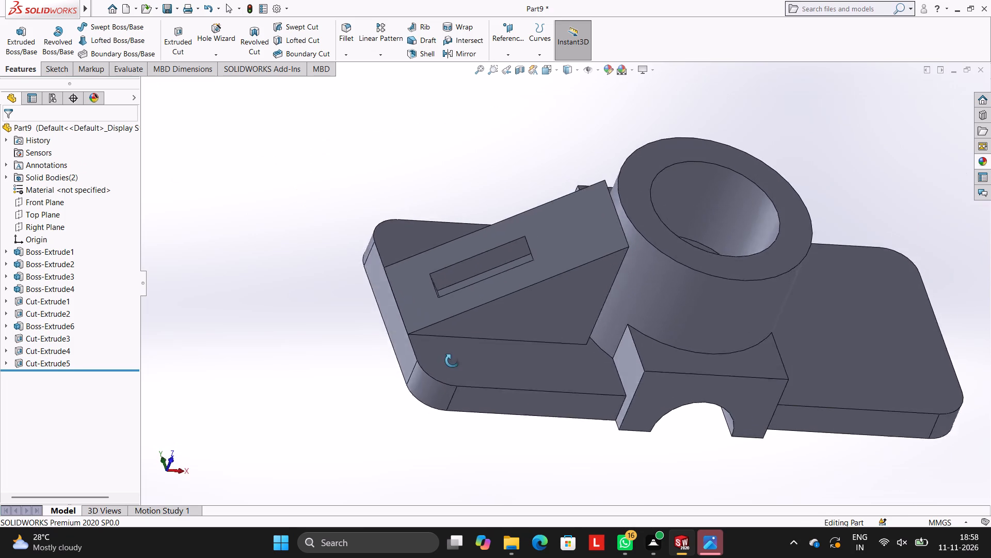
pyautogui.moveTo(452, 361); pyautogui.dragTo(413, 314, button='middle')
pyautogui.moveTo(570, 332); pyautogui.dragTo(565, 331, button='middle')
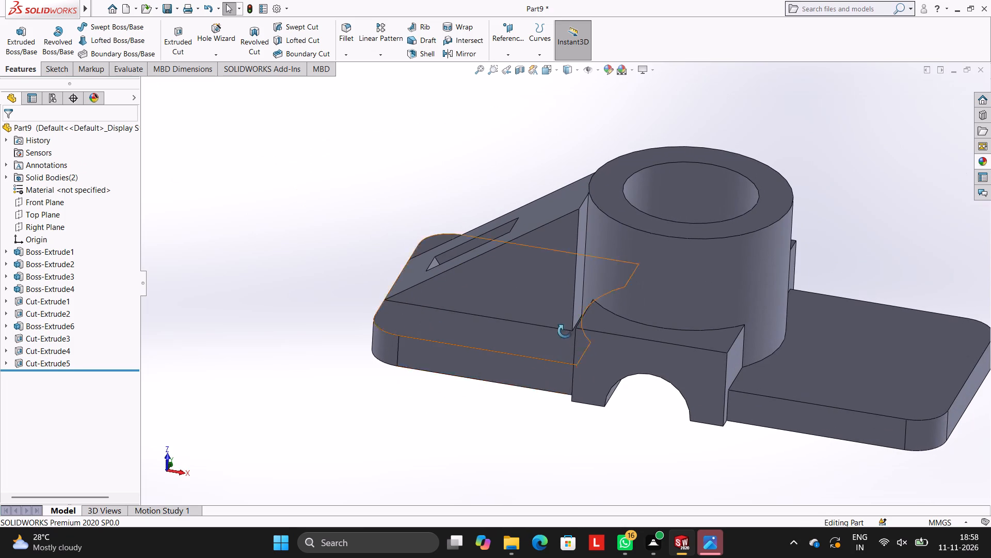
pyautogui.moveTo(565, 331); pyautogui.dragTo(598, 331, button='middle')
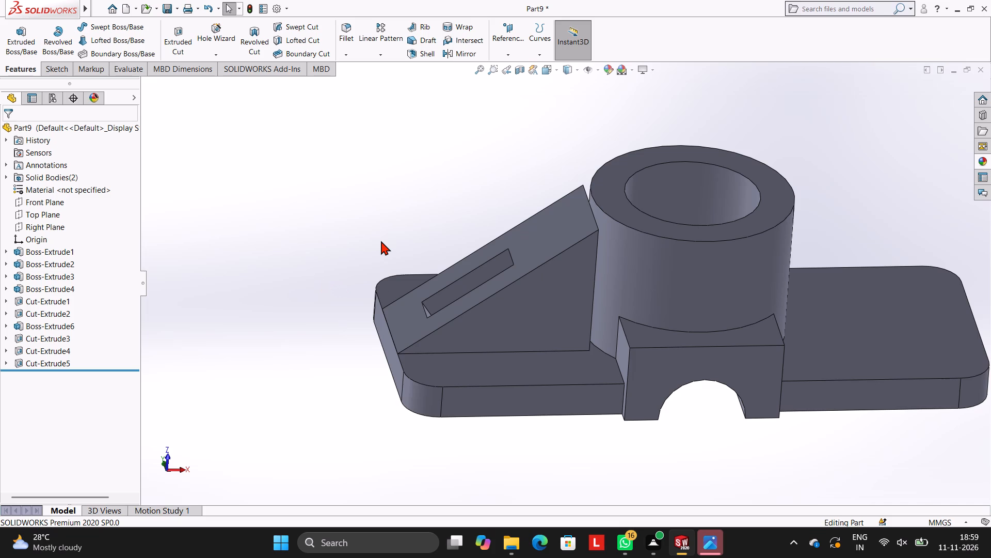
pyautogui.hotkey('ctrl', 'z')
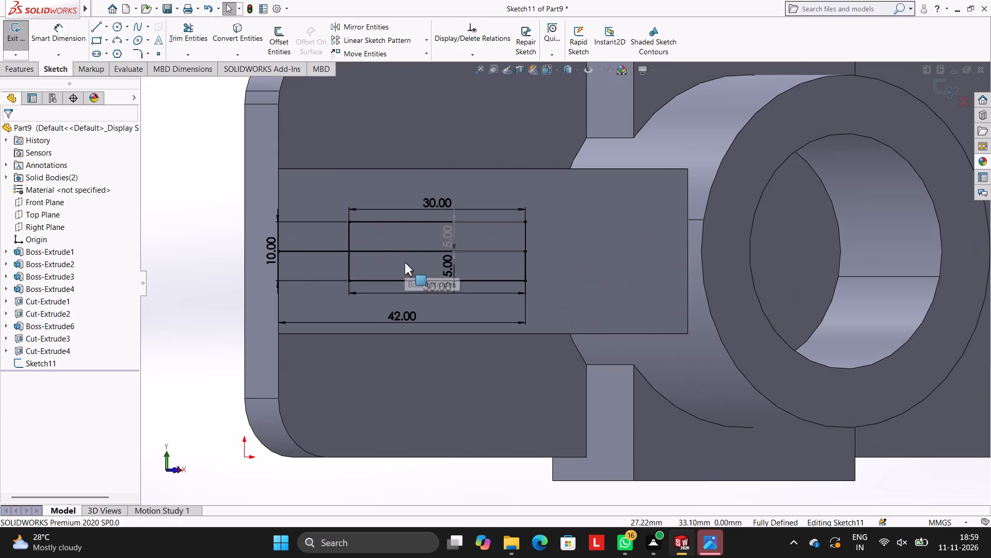
# Delete all lines of the 30 x 10 mm rectangle along with their dimensions, keeping the 42 mm centre line.
pyautogui.click(385, 222)
pyautogui.press('Delete')
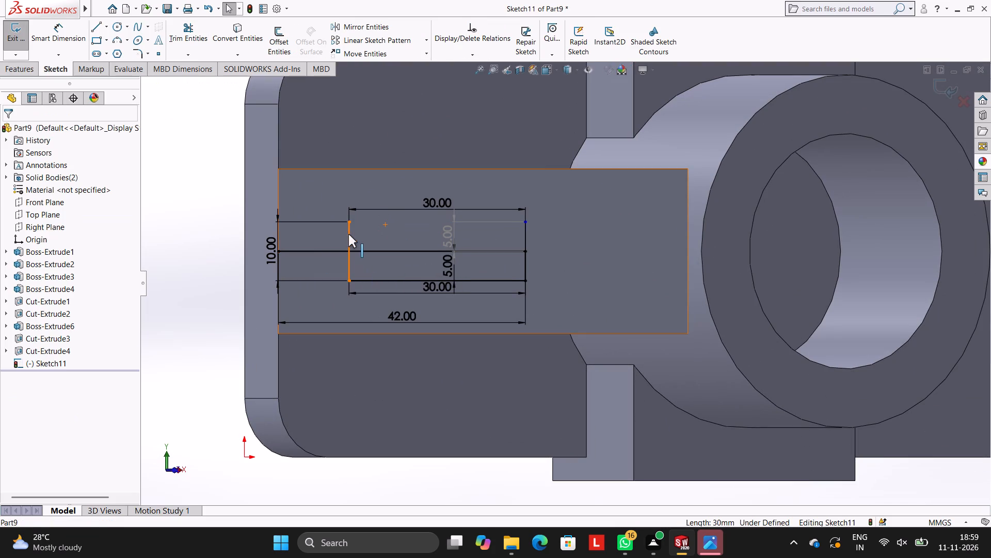
pyautogui.click(348, 234)
pyautogui.press('Delete')
pyautogui.click(431, 267)
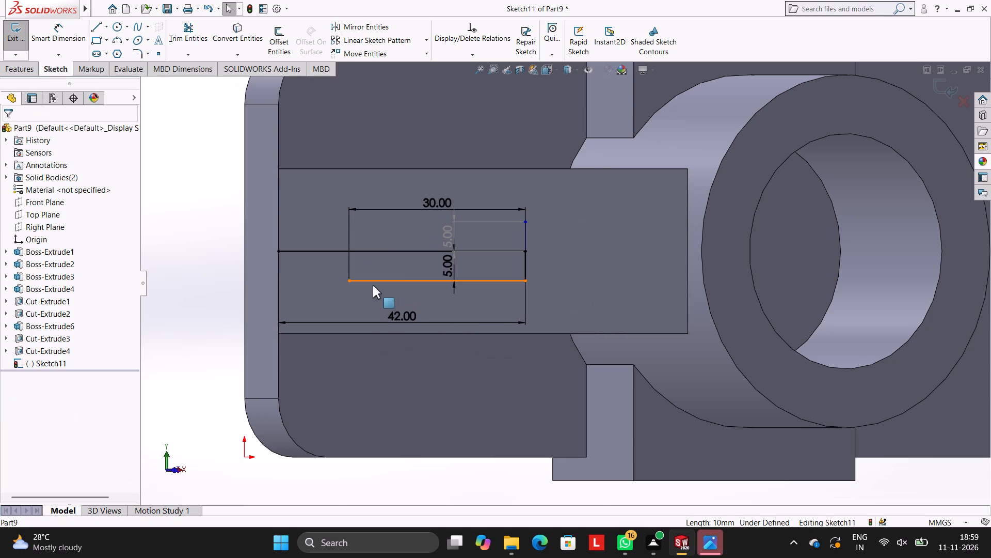
pyautogui.click(373, 285)
pyautogui.press('Delete')
pyautogui.press('Escape')
pyautogui.press('Escape')
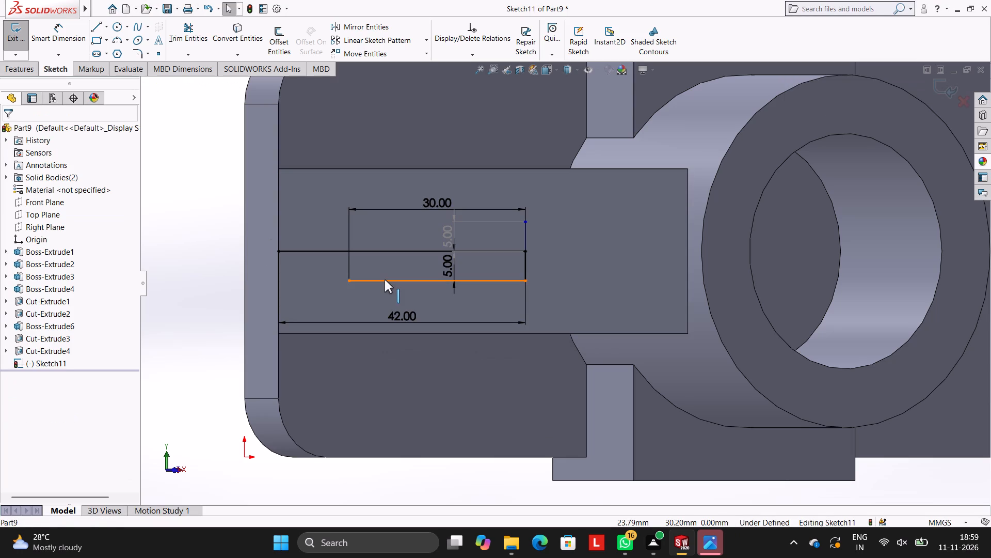
pyautogui.click(385, 280)
pyautogui.press('Delete')
pyautogui.click(427, 271)
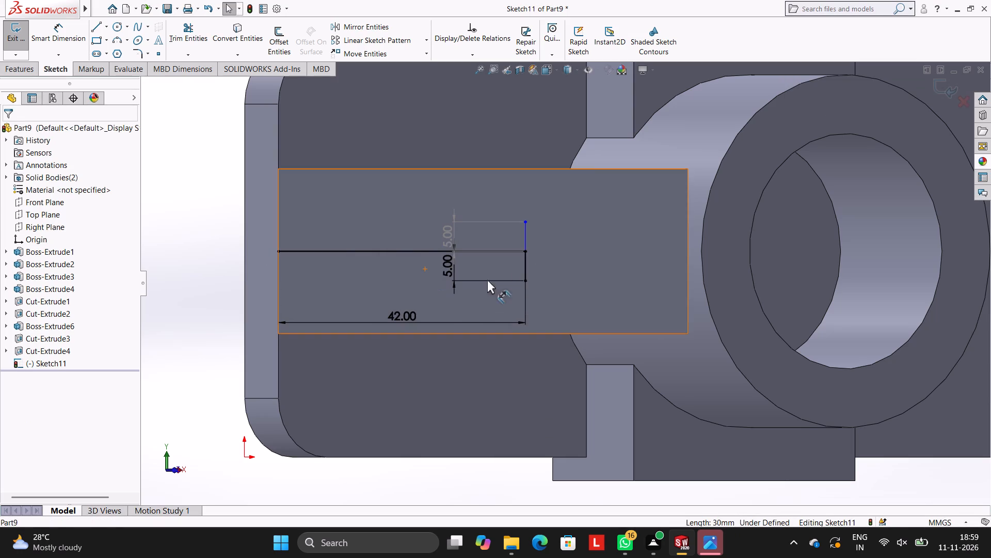
pyautogui.click(527, 265)
pyautogui.press('Delete')
pyautogui.click(433, 272)
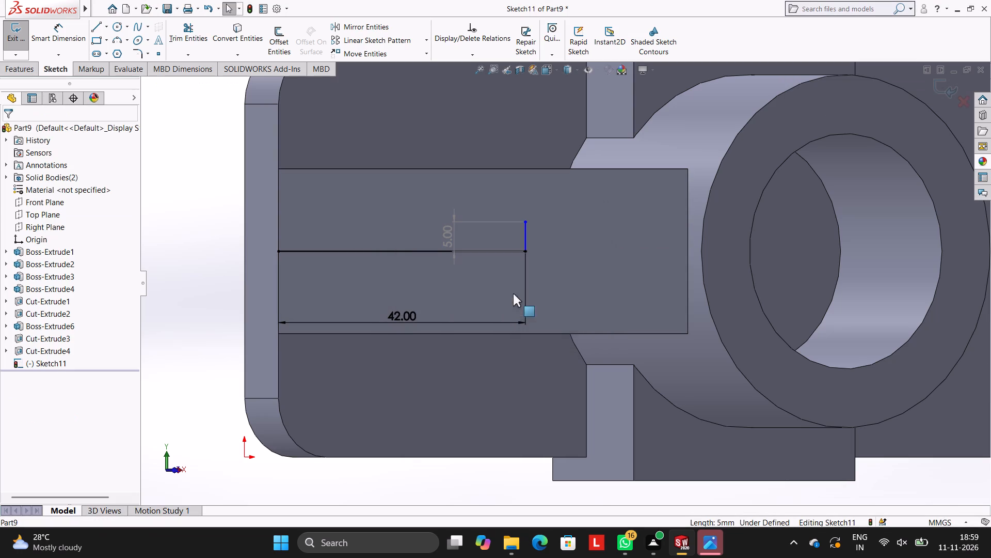
pyautogui.click(524, 237)
pyautogui.press('Delete')
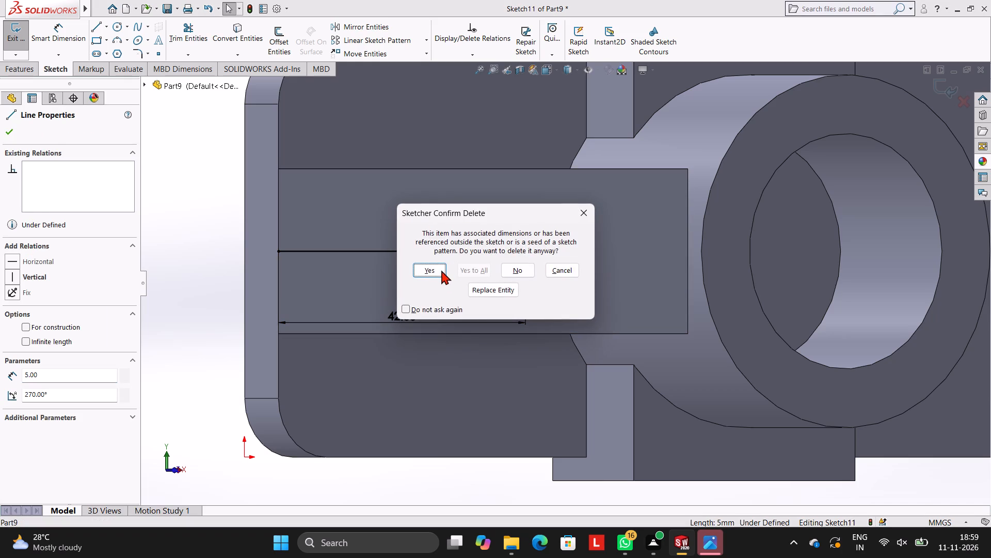
pyautogui.click(440, 270)
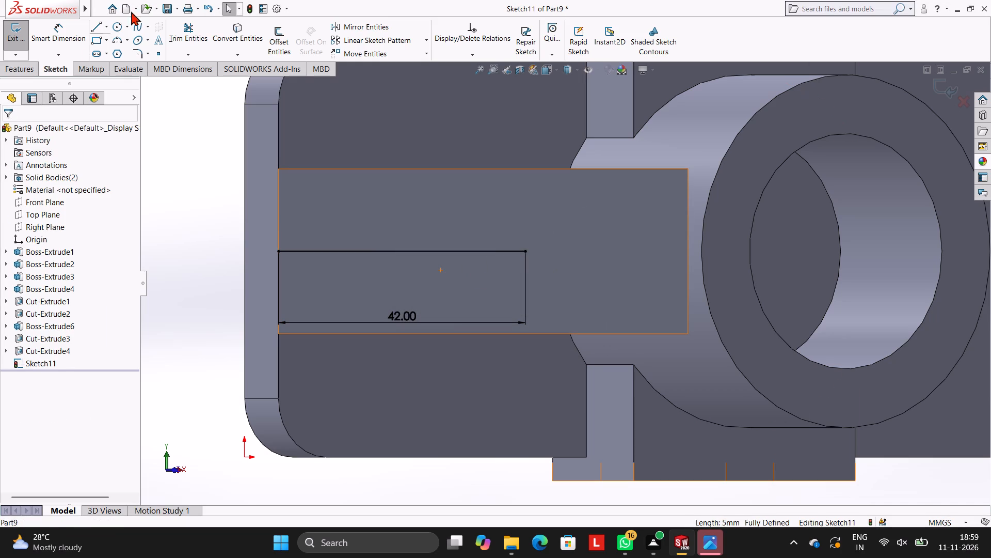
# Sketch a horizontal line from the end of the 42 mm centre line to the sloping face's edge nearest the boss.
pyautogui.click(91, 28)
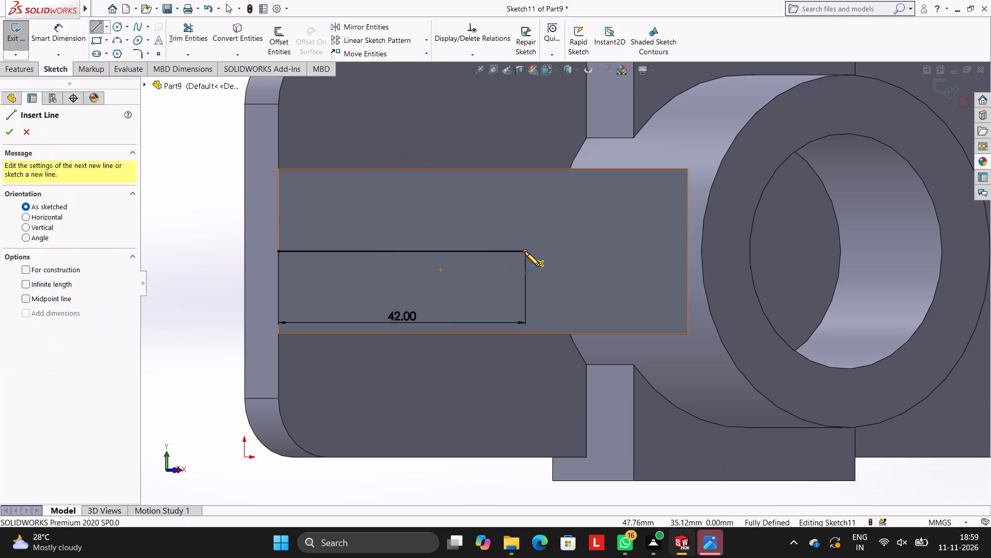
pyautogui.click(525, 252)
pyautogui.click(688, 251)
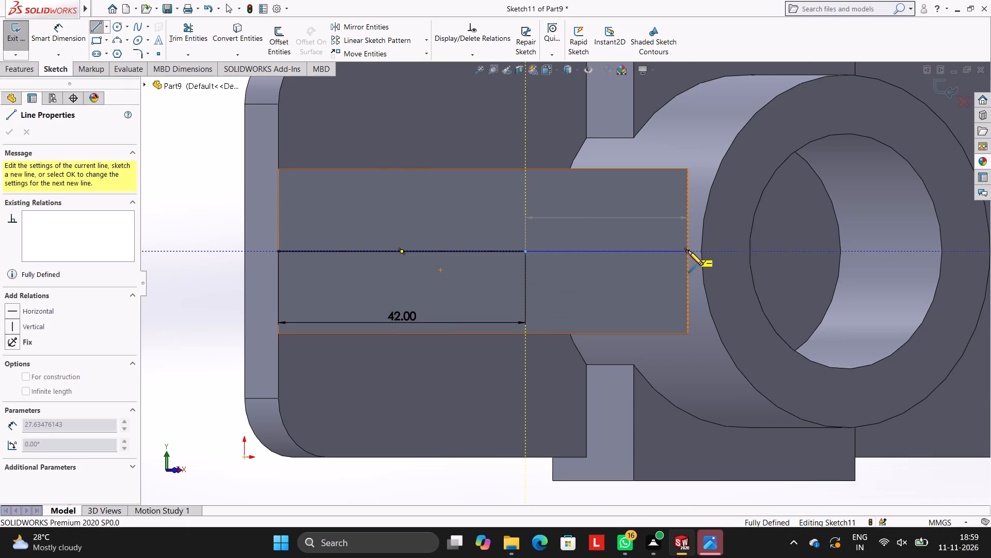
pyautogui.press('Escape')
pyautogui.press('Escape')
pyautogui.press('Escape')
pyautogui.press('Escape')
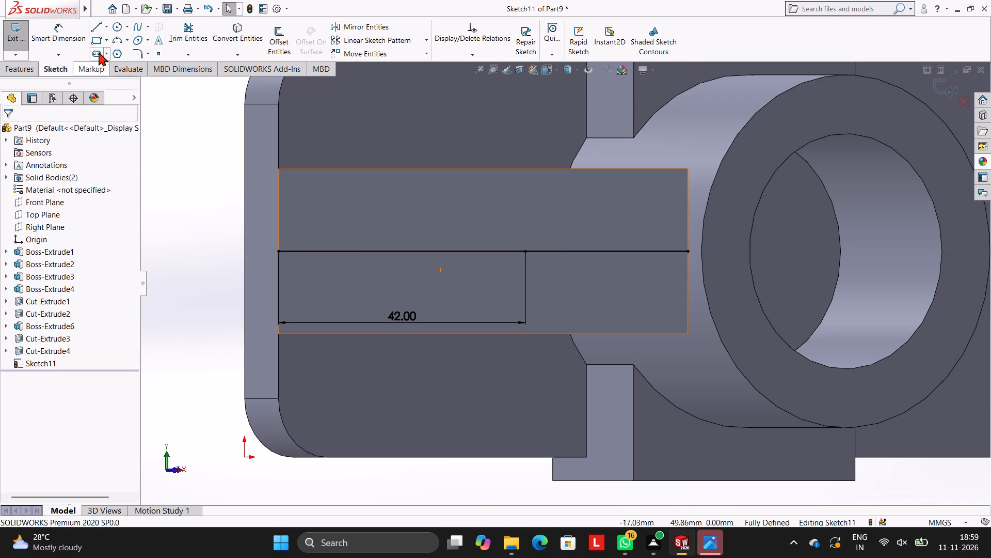
# Trim away both centre line segments on the rib's sloping face.
pyautogui.click(94, 23)
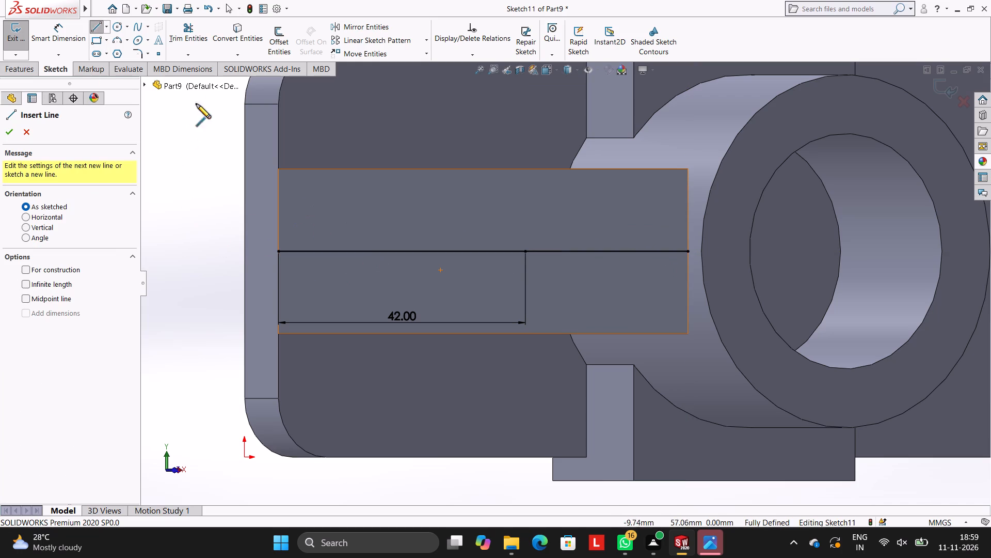
pyautogui.click(199, 36)
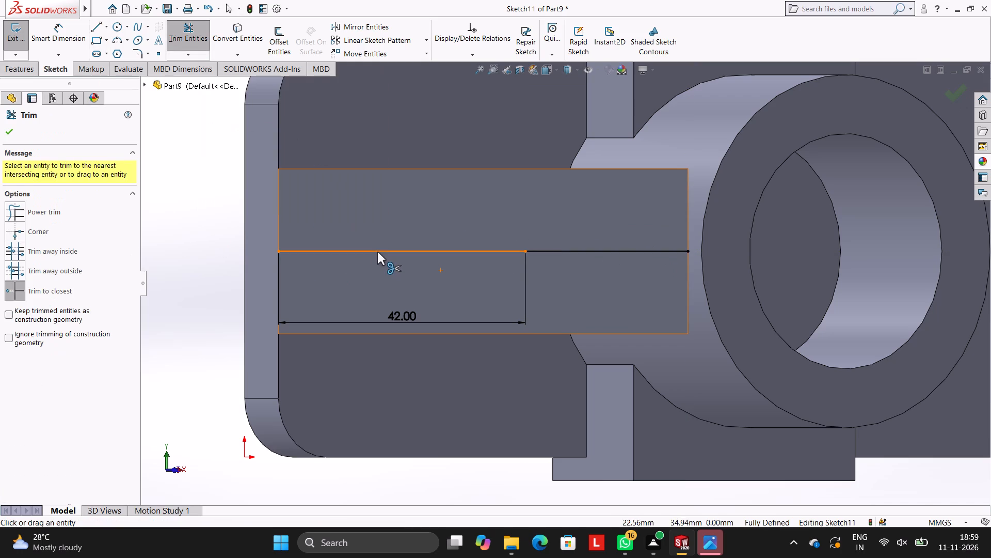
pyautogui.click(377, 252)
pyautogui.click(541, 254)
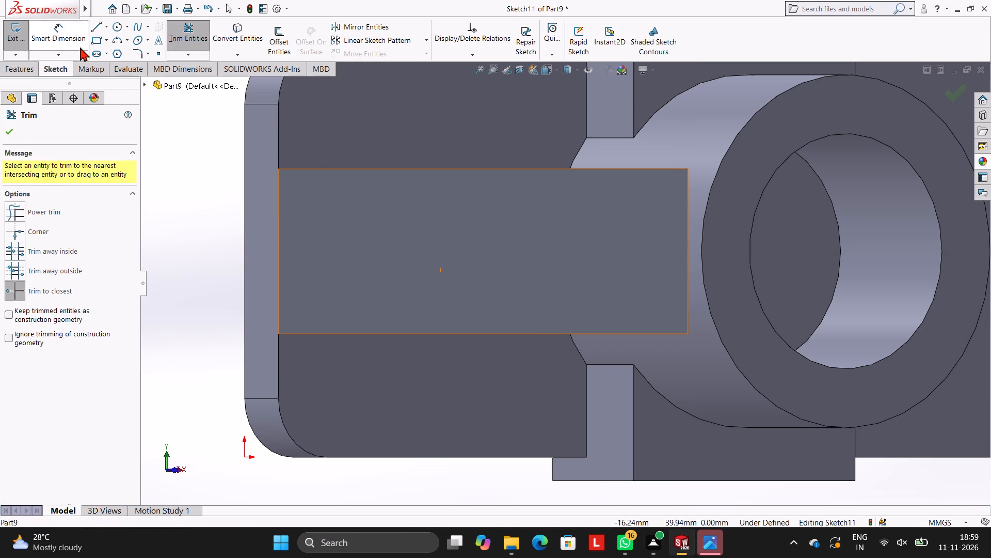
# Sketch a single horizontal centre line about 69.6 mm long across the sloping face, from the lower edge's midpoint to the boss-side edge.
pyautogui.click(100, 29)
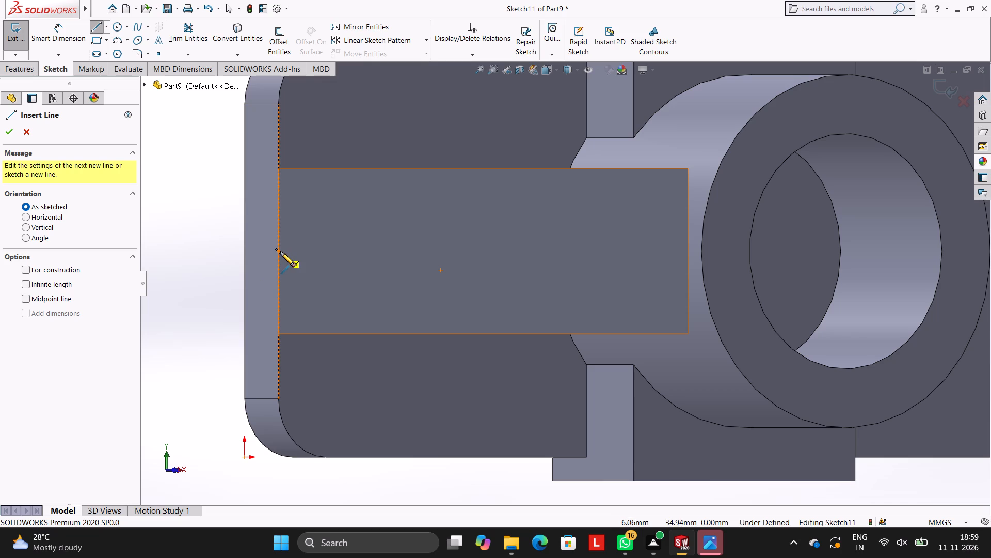
pyautogui.click(279, 252)
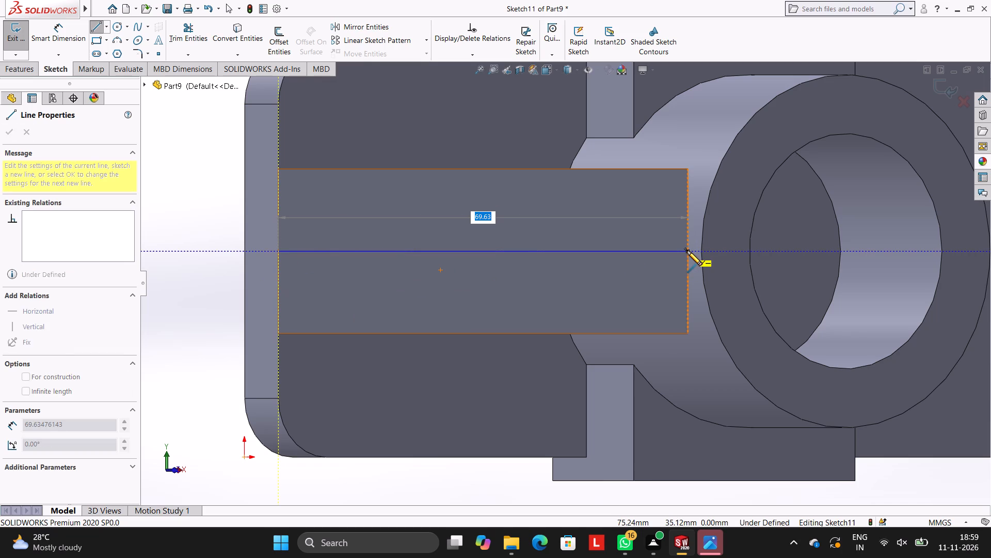
pyautogui.click(687, 251)
pyautogui.press('Escape')
pyautogui.press('Escape')
pyautogui.press('Escape')
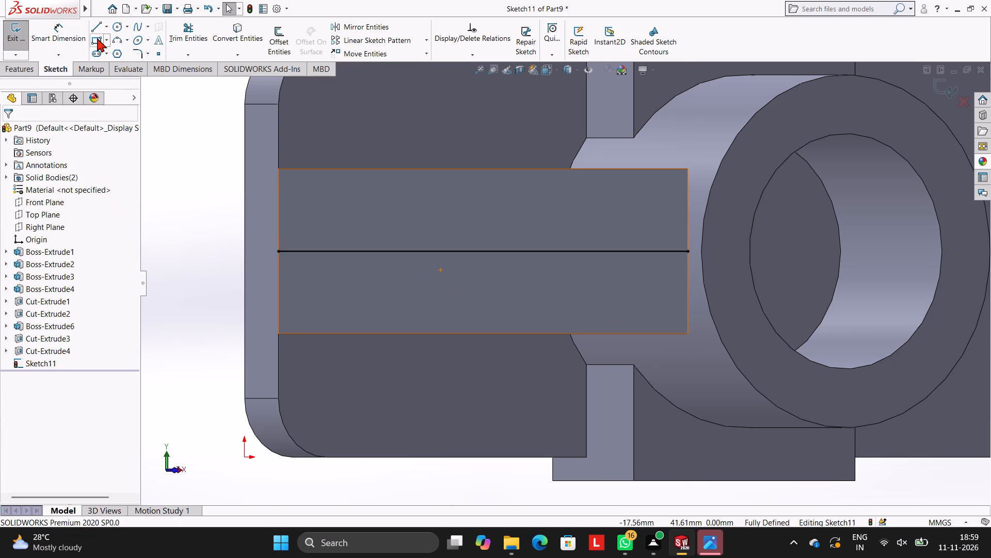
# Draw a line-built 30 x 10 mm rectangle centred on the sloping face's centre line midpoint, starting with 5 mm vertical and 15 mm horizontal segments.
pyautogui.click(95, 25)
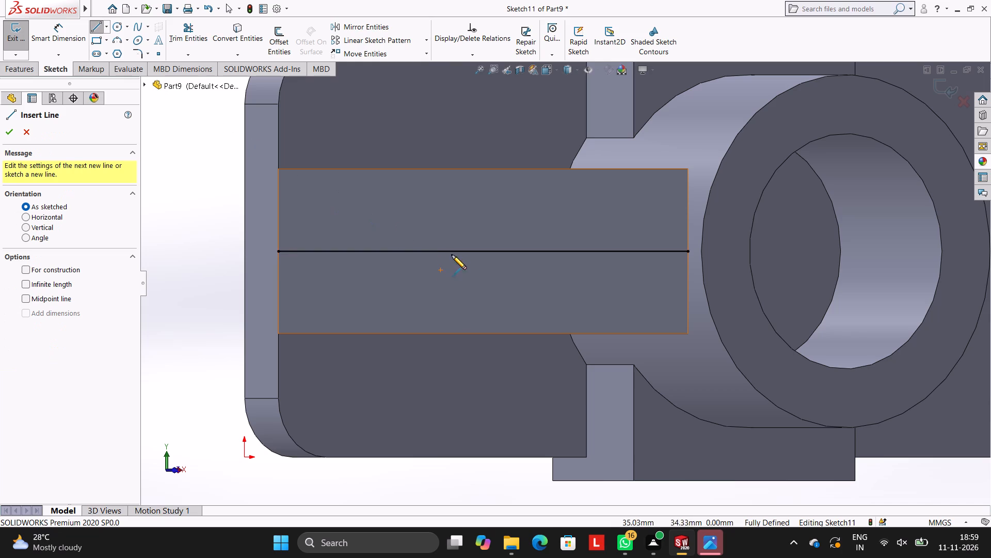
pyautogui.click(483, 251)
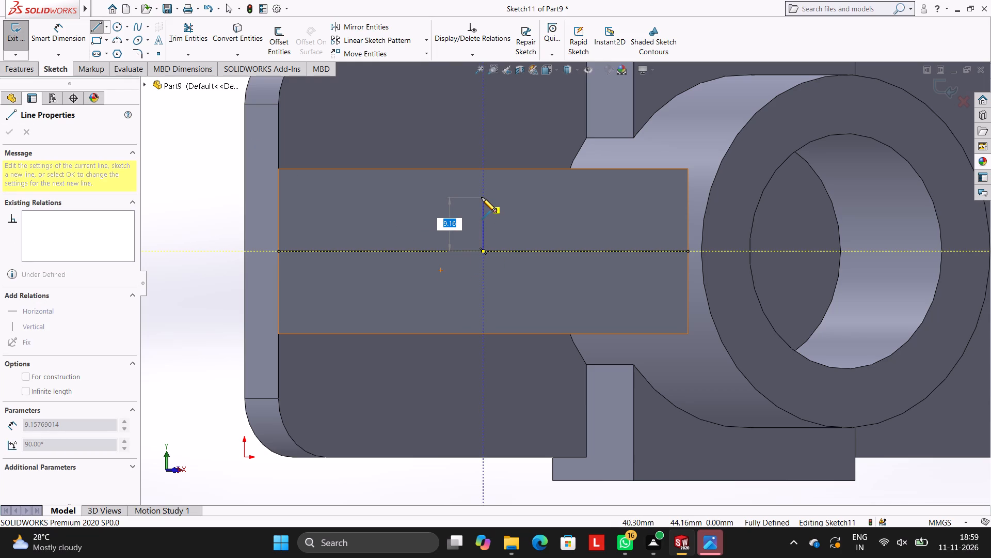
pyautogui.press('5')
pyautogui.press('Return')
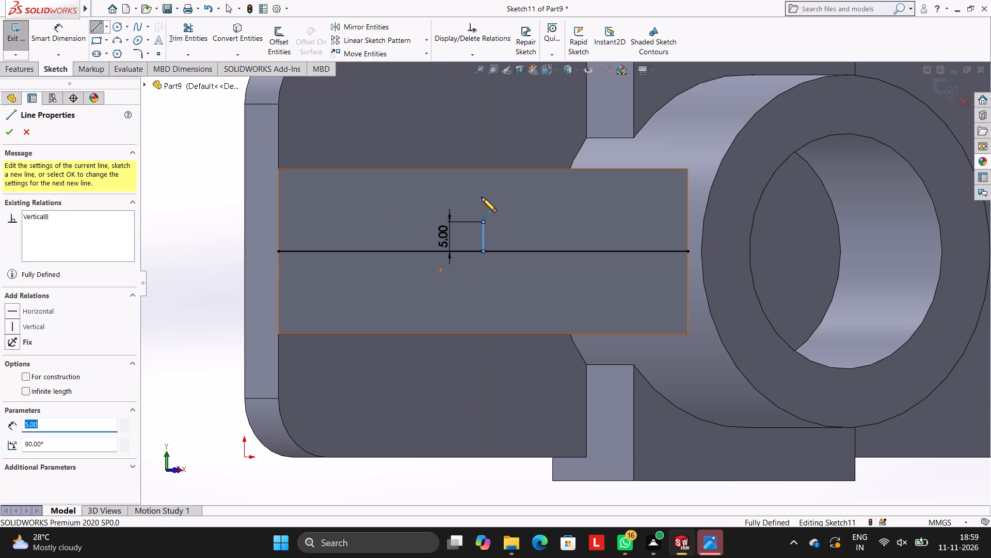
pyautogui.write('15')
pyautogui.press('Return')
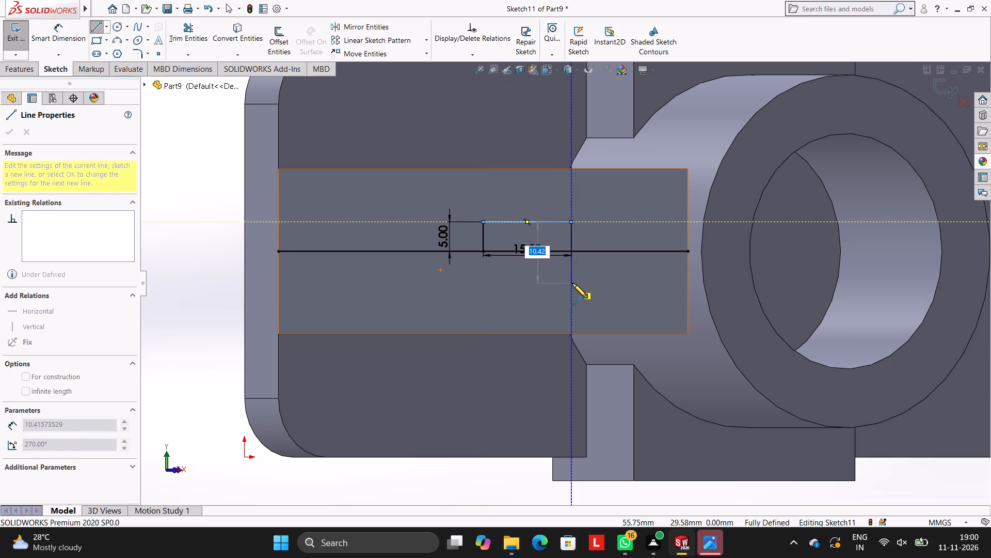
pyautogui.write('10')
pyautogui.press('Return')
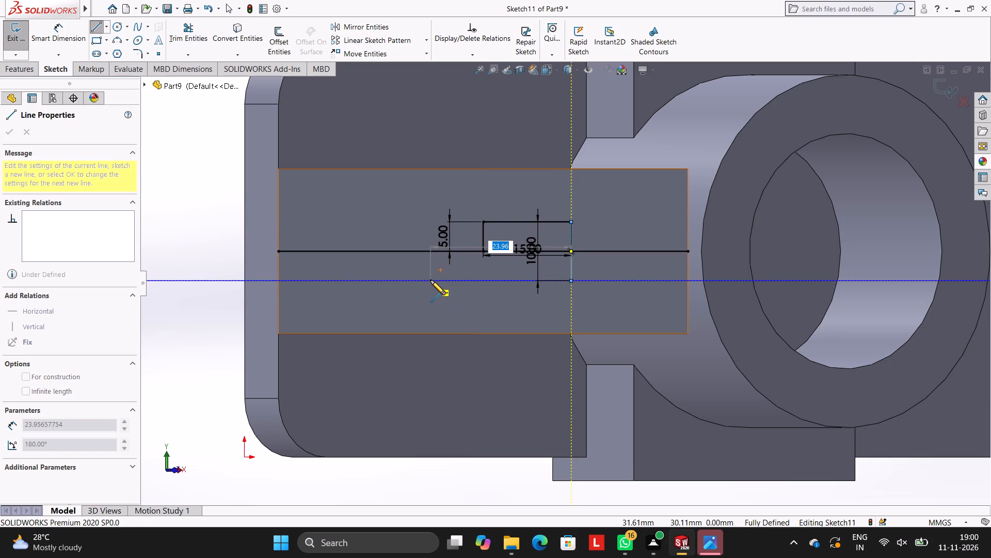
pyautogui.write('30')
pyautogui.press('Return')
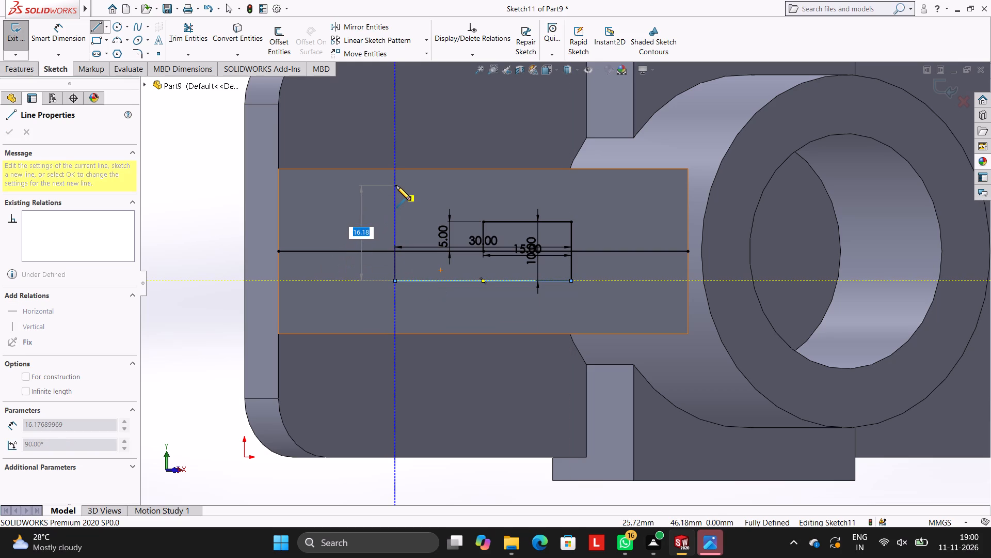
pyautogui.write('10')
pyautogui.press('Return')
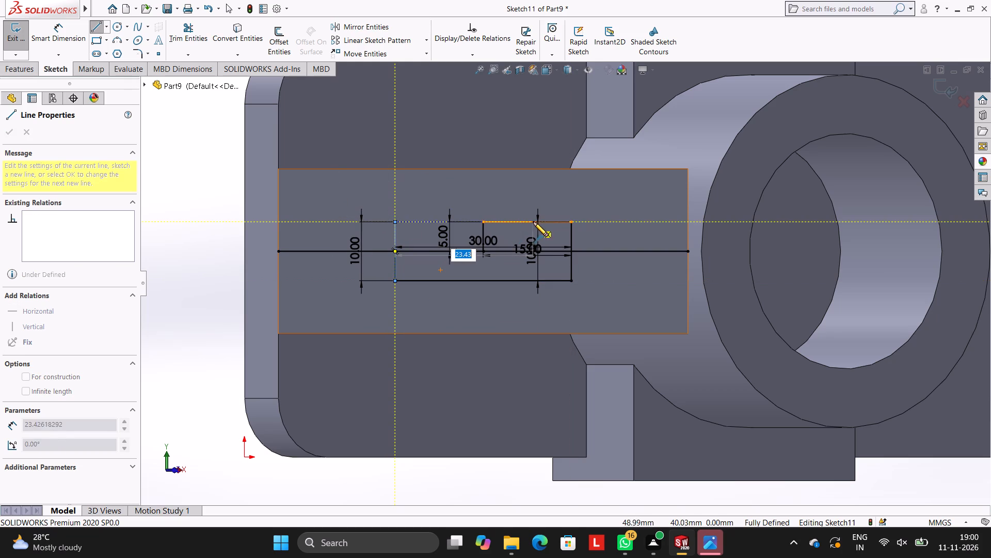
pyautogui.click(572, 222)
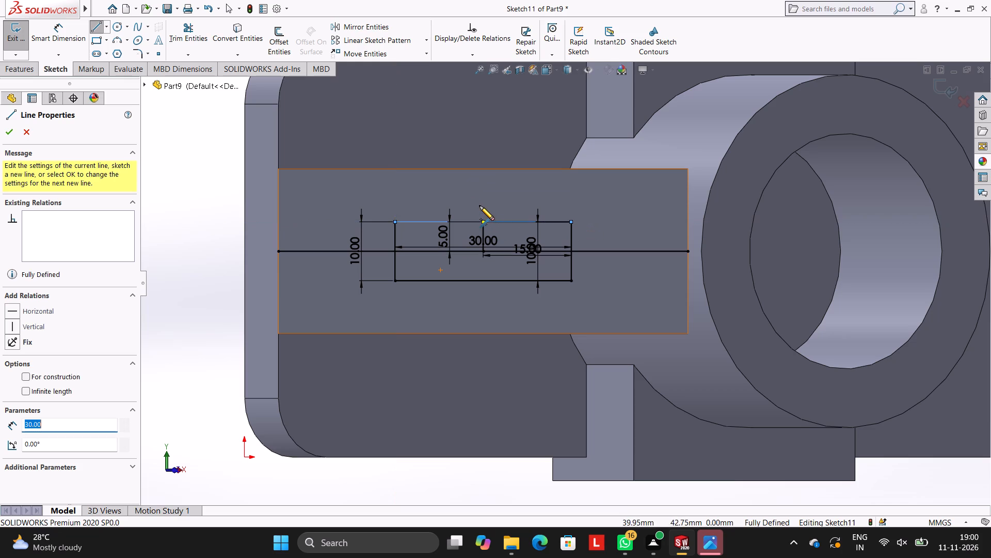
pyautogui.press('Escape')
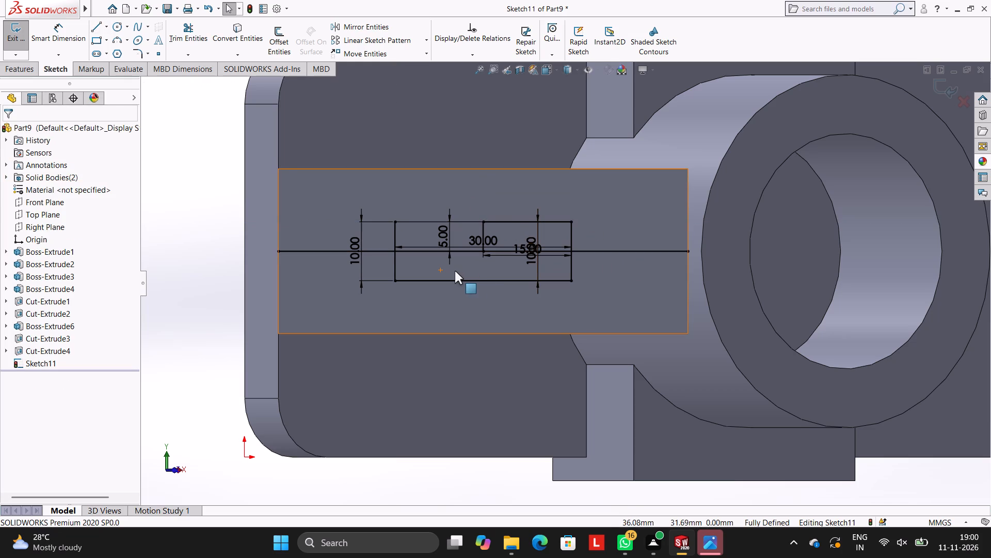
# Cut-extrude all three regions of the 30 x 10 mm rectangle into the rib to a blind depth of 11 mm.
pyautogui.click(14, 74)
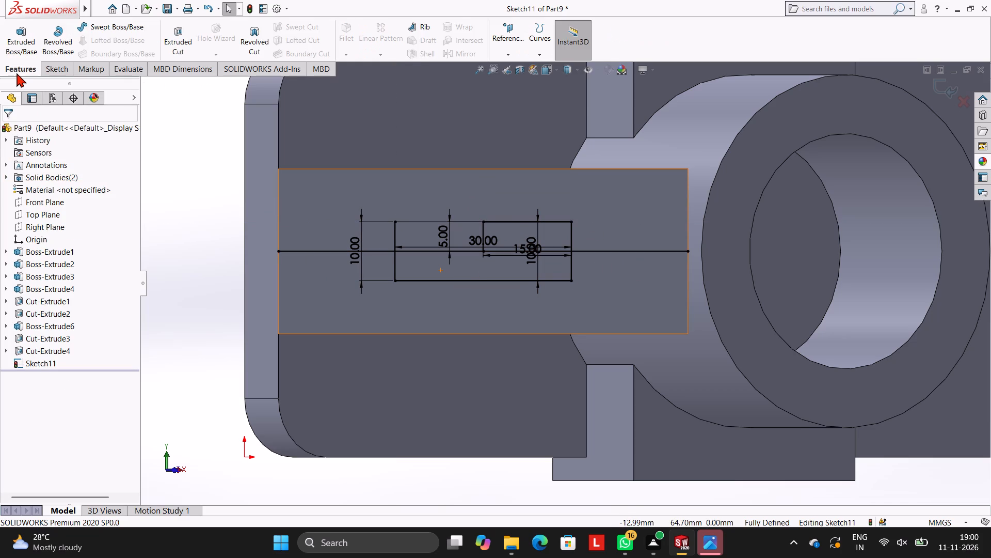
pyautogui.click(163, 28)
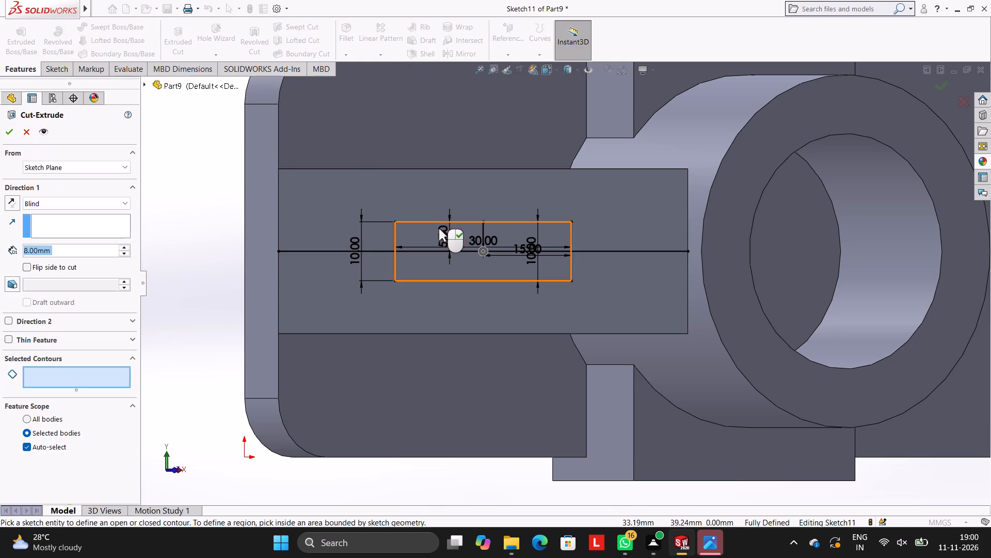
pyautogui.click(439, 228)
pyautogui.click(498, 236)
pyautogui.click(494, 263)
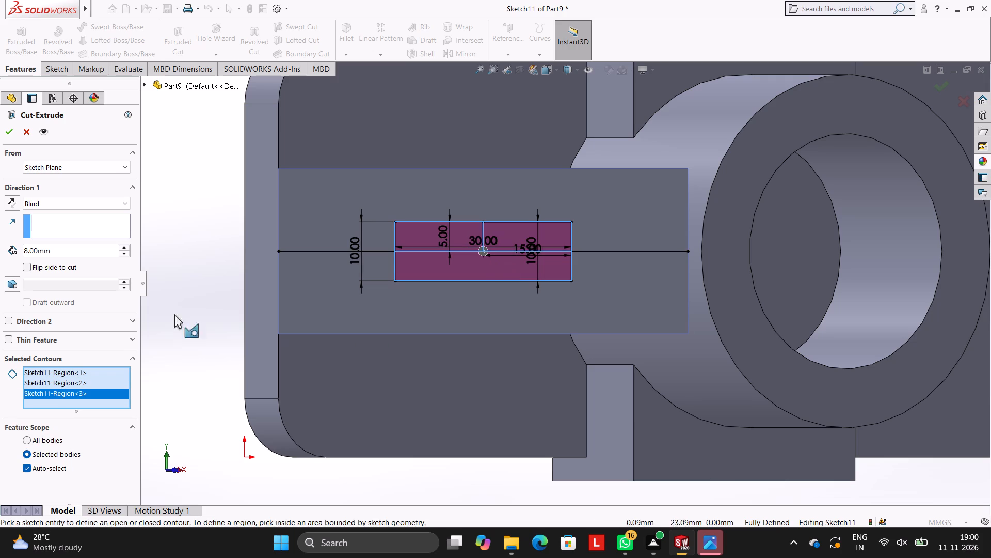
pyautogui.moveTo(423, 370); pyautogui.dragTo(415, 191, button='middle')
pyautogui.moveTo(569, 413); pyautogui.dragTo(569, 341, button='middle')
pyautogui.click(75, 247)
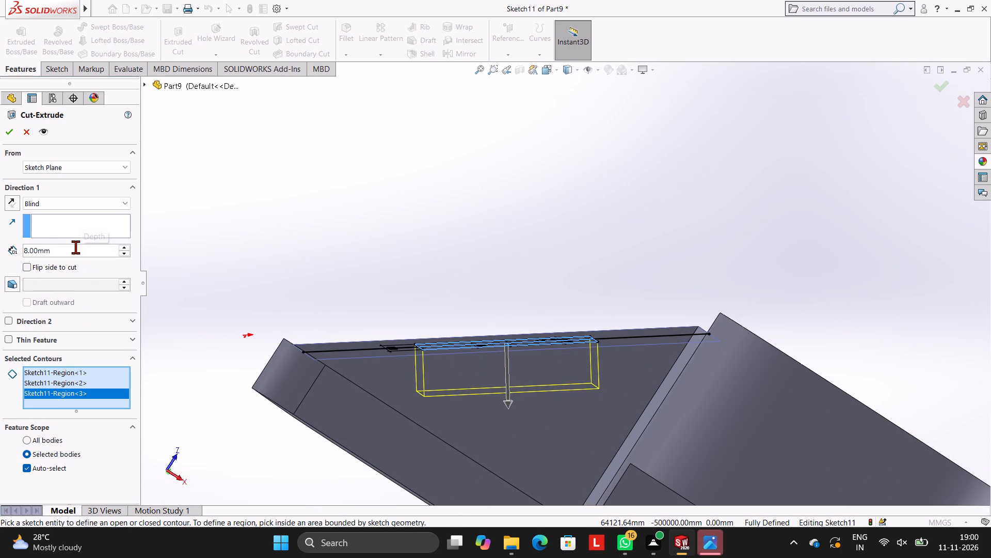
pyautogui.press('BackSpace')
pyautogui.press('BackSpace')
pyautogui.press('BackSpace')
pyautogui.press('BackSpace')
pyautogui.press('BackSpace')
pyautogui.press('BackSpace')
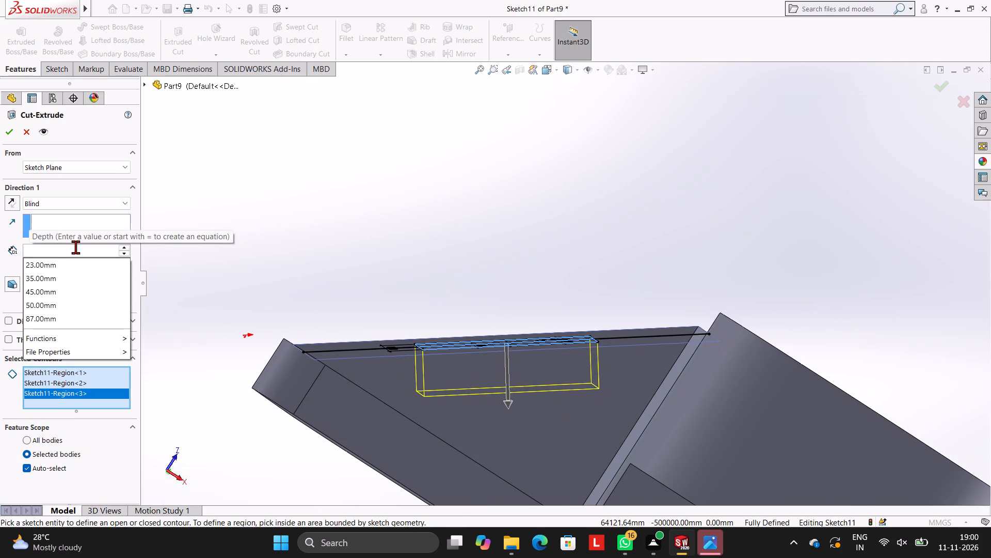
pyautogui.write('10')
pyautogui.press('Return')
pyautogui.write('15')
pyautogui.press('Return')
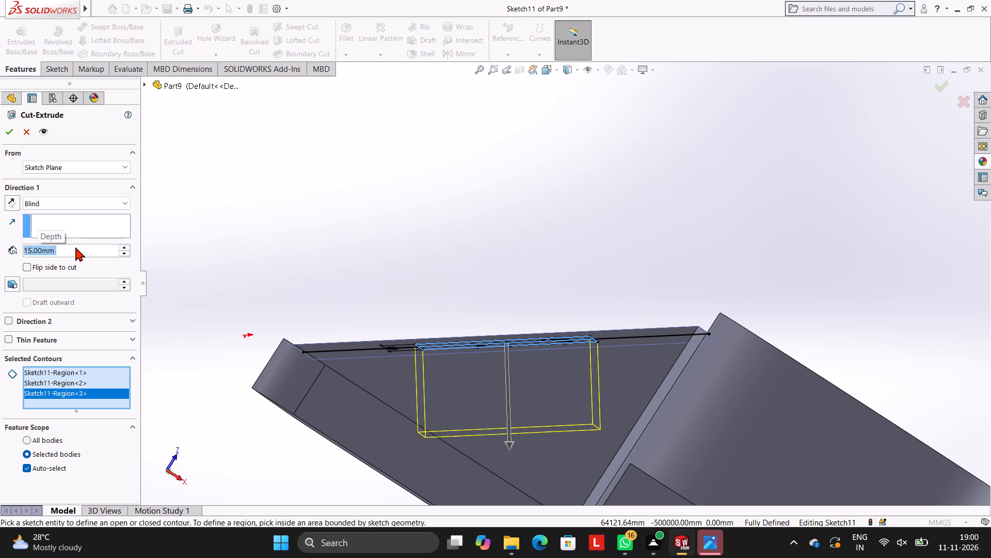
pyautogui.write('11')
pyautogui.press('Return')
pyautogui.scroll(1, 427, 229)
pyautogui.moveTo(427, 229); pyautogui.dragTo(419, 260, button='middle')
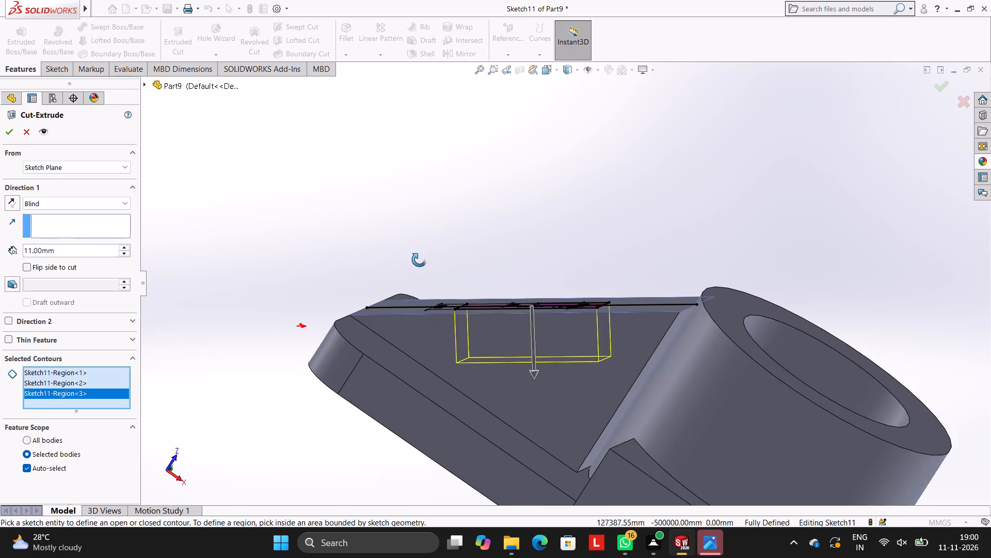
pyautogui.moveTo(419, 260); pyautogui.dragTo(431, 253, button='middle')
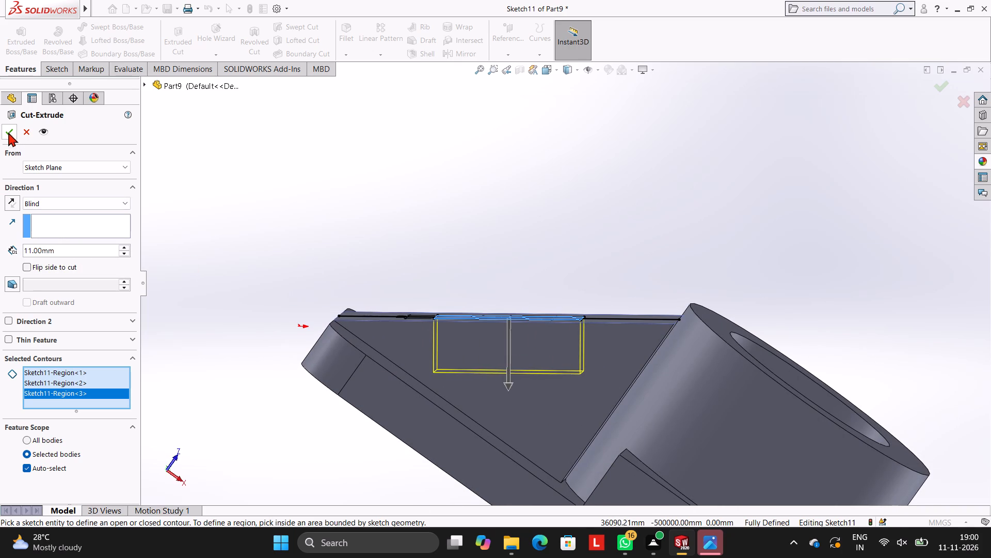
pyautogui.click(8, 129)
pyautogui.click(289, 158)
# Examine the whole part from several sides, including the new slot in the rib, the boss and the block.
pyautogui.scroll(2, 399, 240)
pyautogui.moveTo(399, 240); pyautogui.dragTo(375, 322, button='middle')
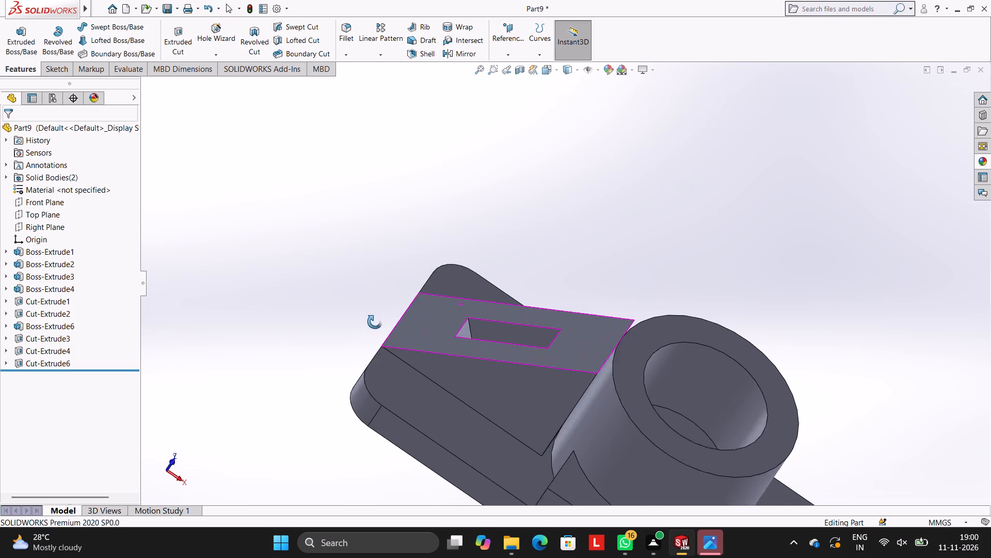
pyautogui.moveTo(375, 322); pyautogui.dragTo(417, 278, button='middle')
pyautogui.scroll(2, 620, 338)
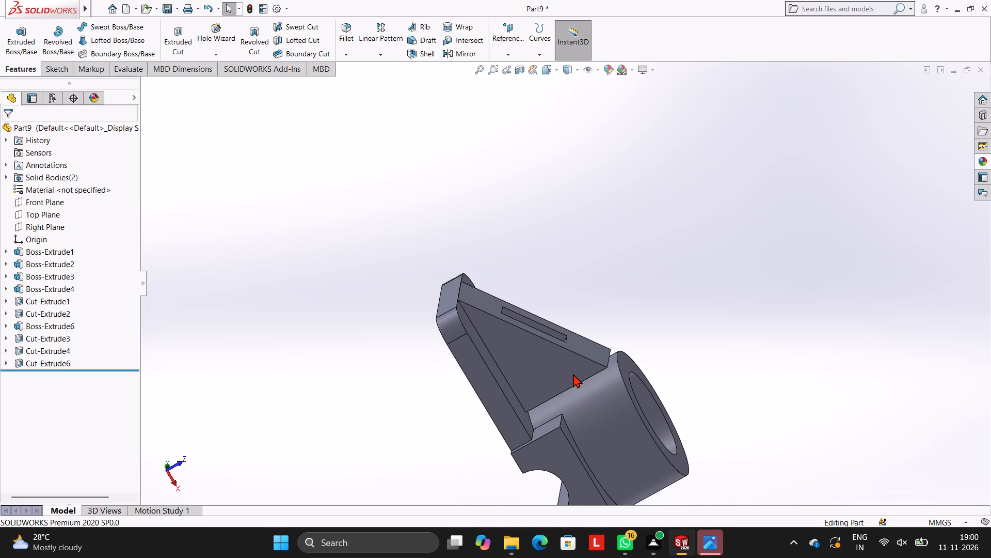
pyautogui.moveTo(729, 363); pyautogui.dragTo(740, 299, button='middle')
pyautogui.scroll(5, 716, 363)
pyautogui.moveTo(737, 366); pyautogui.dragTo(725, 400, button='middle')
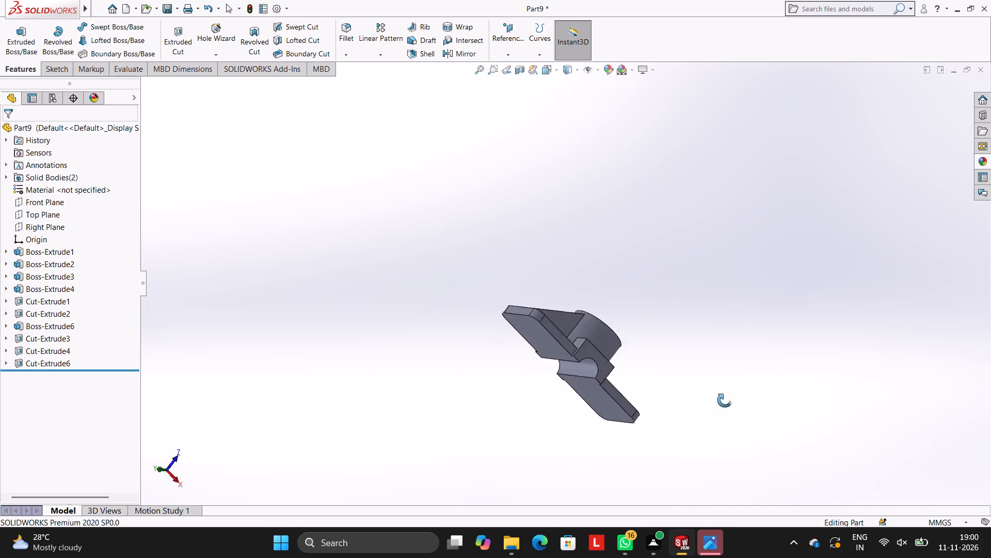
pyautogui.moveTo(725, 400); pyautogui.dragTo(664, 375, button='middle')
pyautogui.scroll(-6, 605, 343)
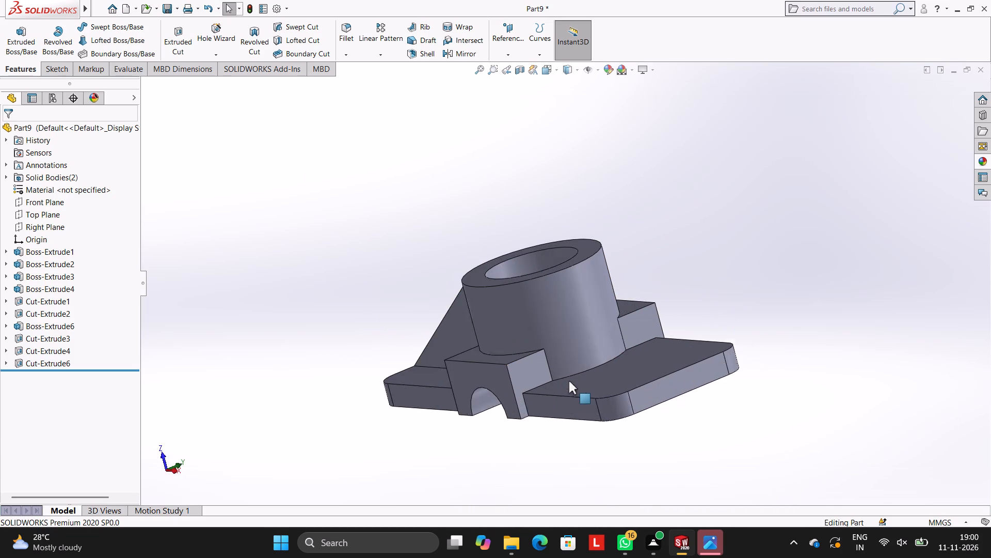
pyautogui.moveTo(557, 287); pyautogui.dragTo(611, 268, button='middle')
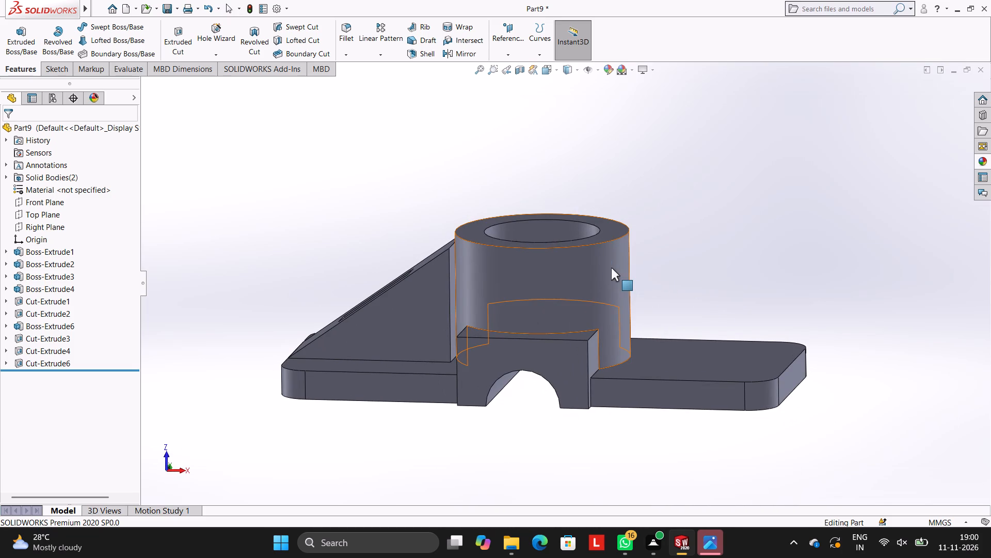
pyautogui.moveTo(584, 274); pyautogui.dragTo(582, 266, button='middle')
pyautogui.scroll(1, 582, 266)
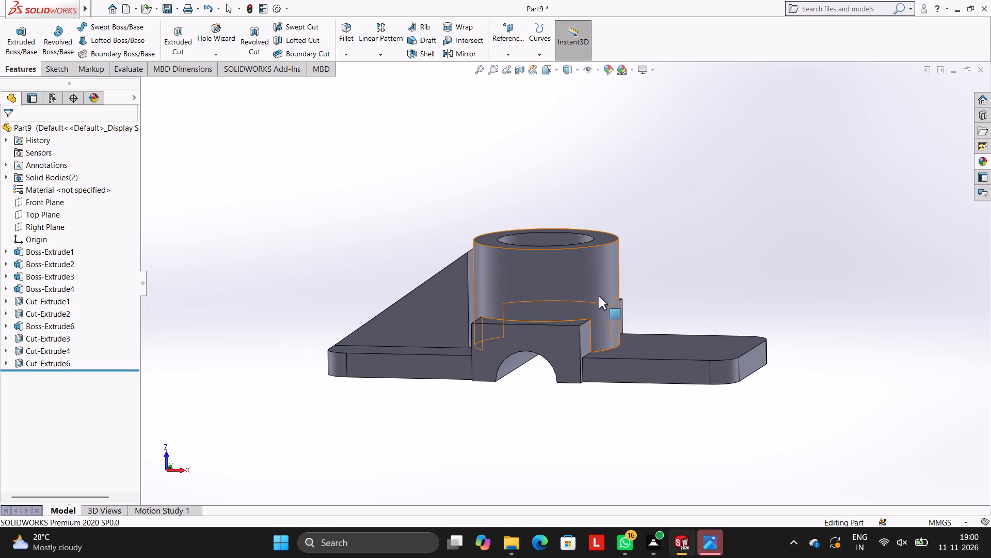
# Start a sketch on the plate's top face on the side opposite the rib, viewed normal to the face.
pyautogui.moveTo(670, 242); pyautogui.dragTo(671, 414, button='middle')
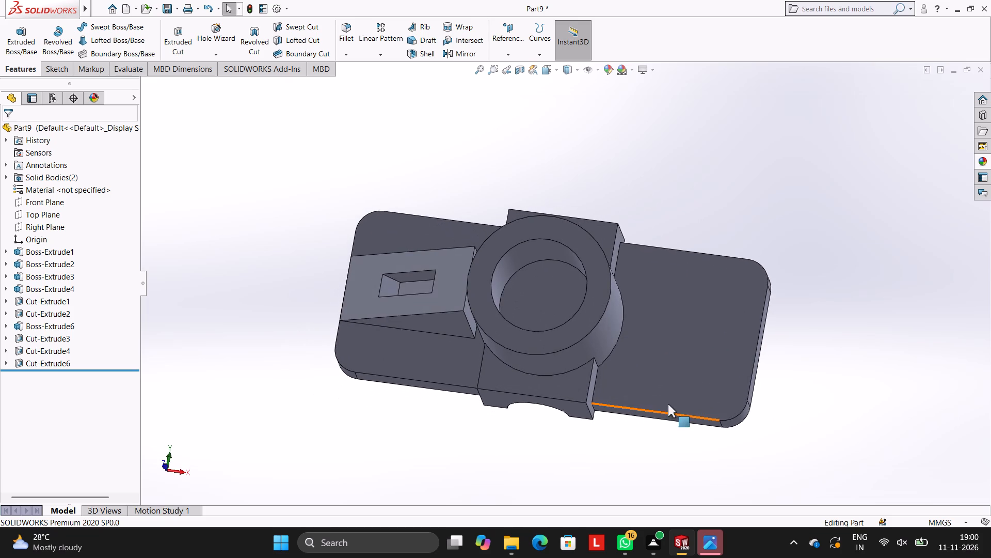
pyautogui.click(666, 334)
pyautogui.click(710, 302)
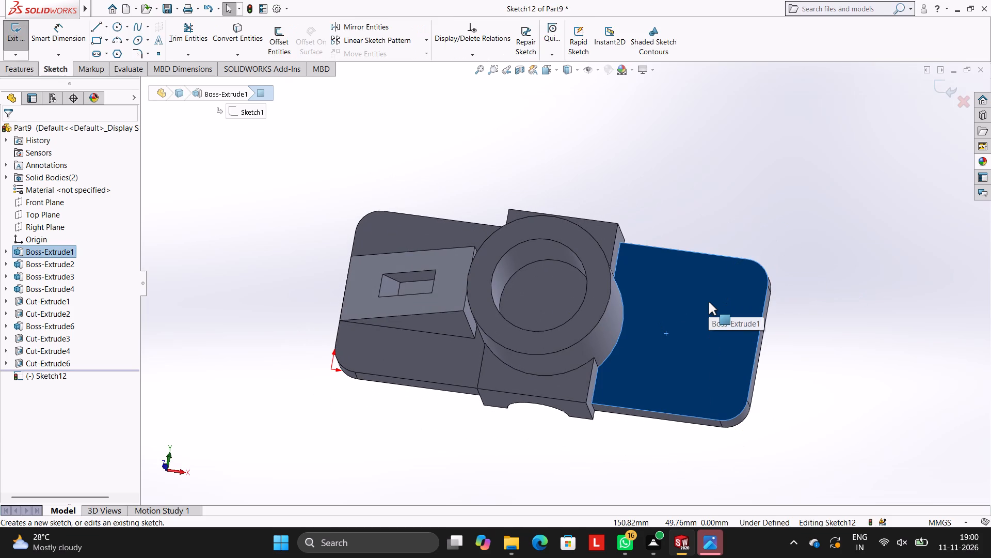
pyautogui.hotkey('ctrl', '8')
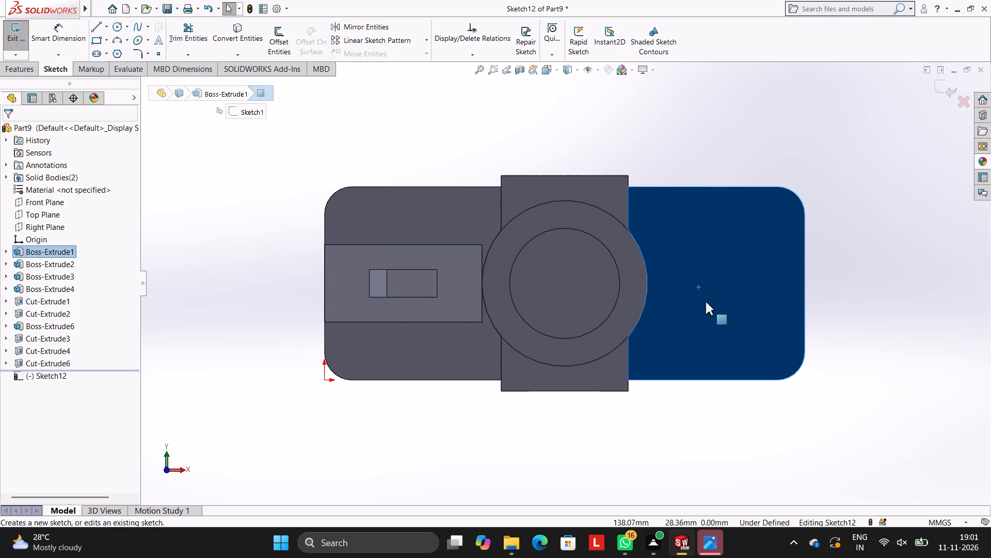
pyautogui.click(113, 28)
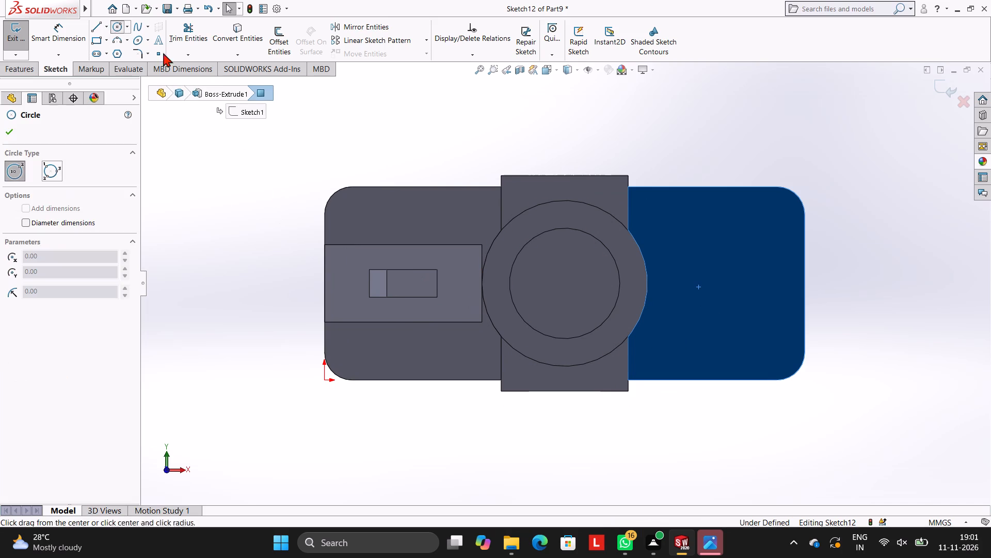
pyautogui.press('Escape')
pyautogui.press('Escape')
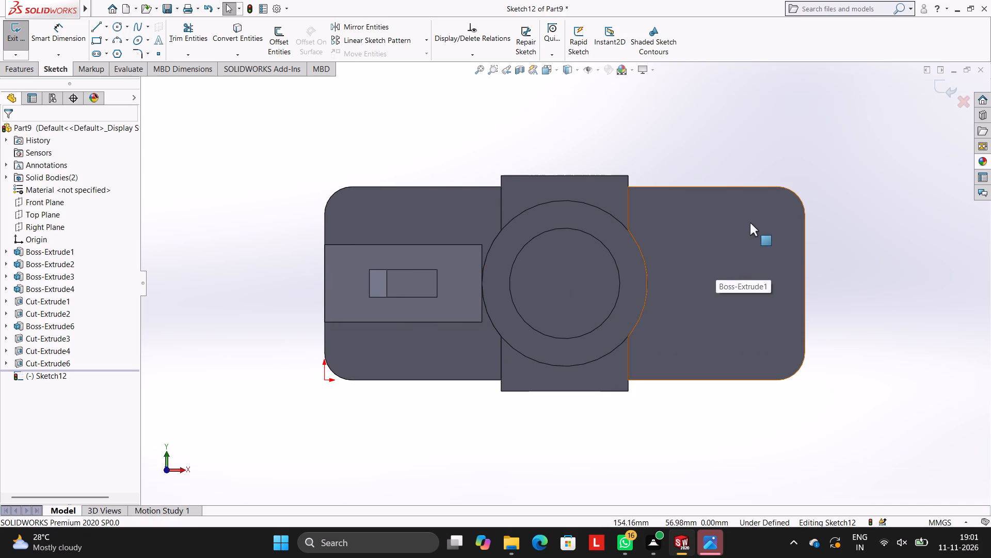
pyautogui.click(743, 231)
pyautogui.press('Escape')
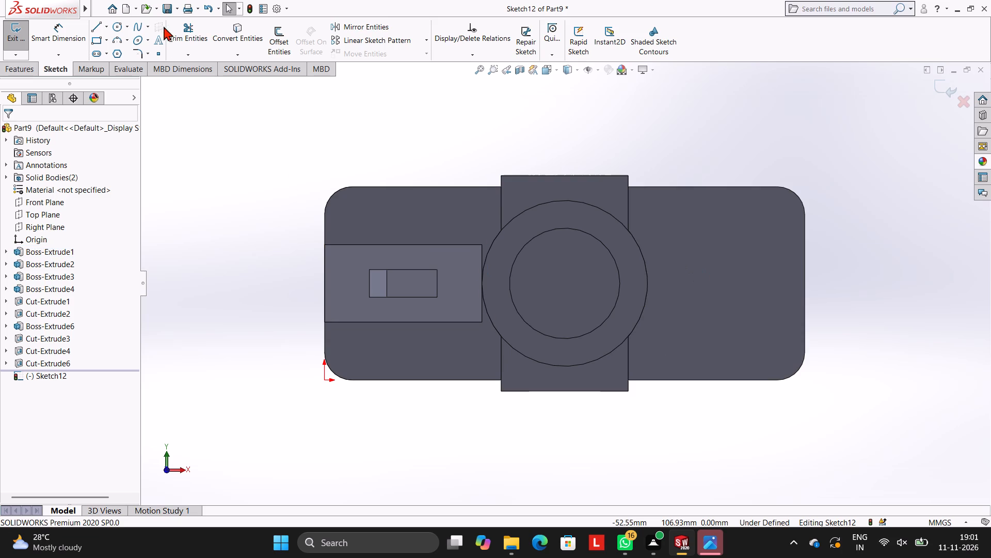
# Sketch two vertically aligned circles of 6 mm radius, centres about 36 mm apart, near the plate's end opposite the rib.
pyautogui.click(117, 23)
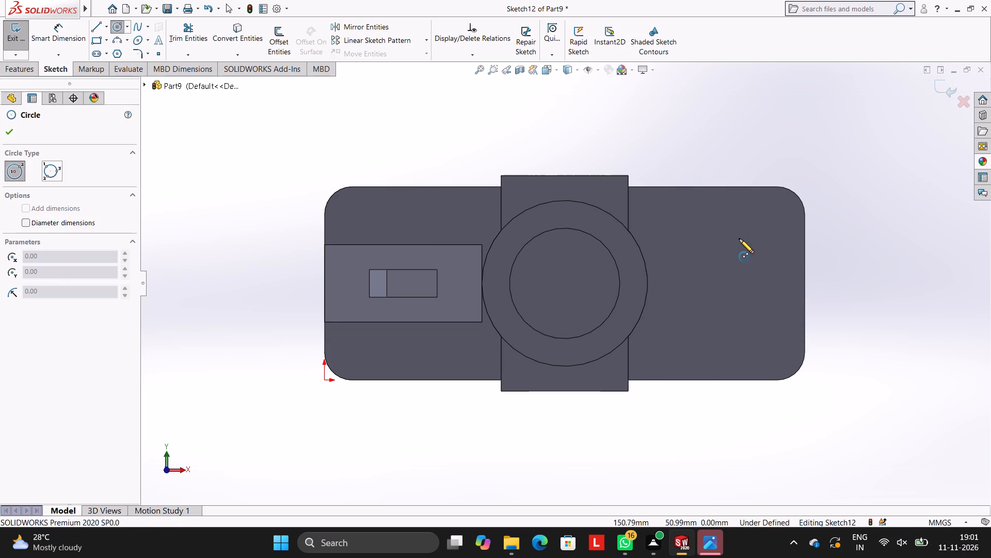
pyautogui.click(739, 239)
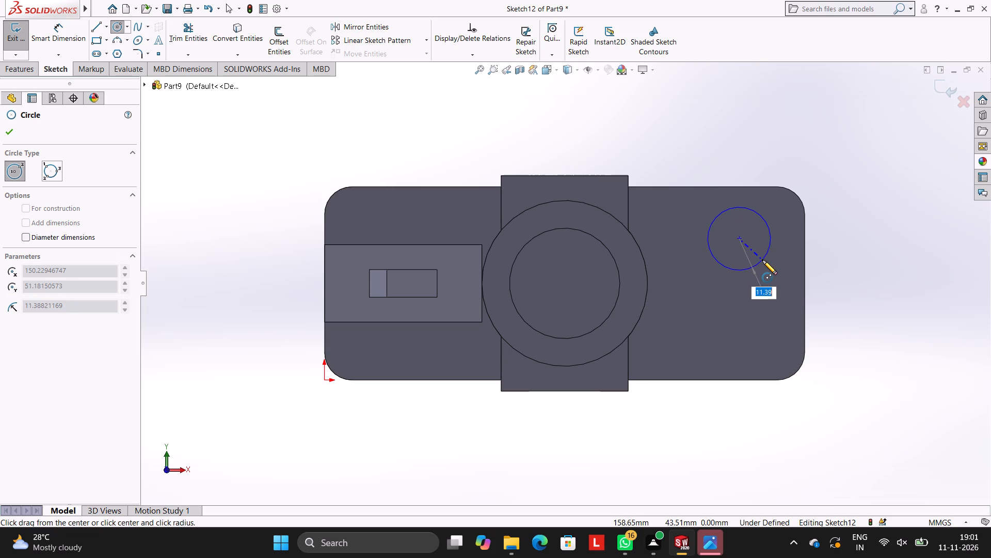
pyautogui.press('6')
pyautogui.press('Return')
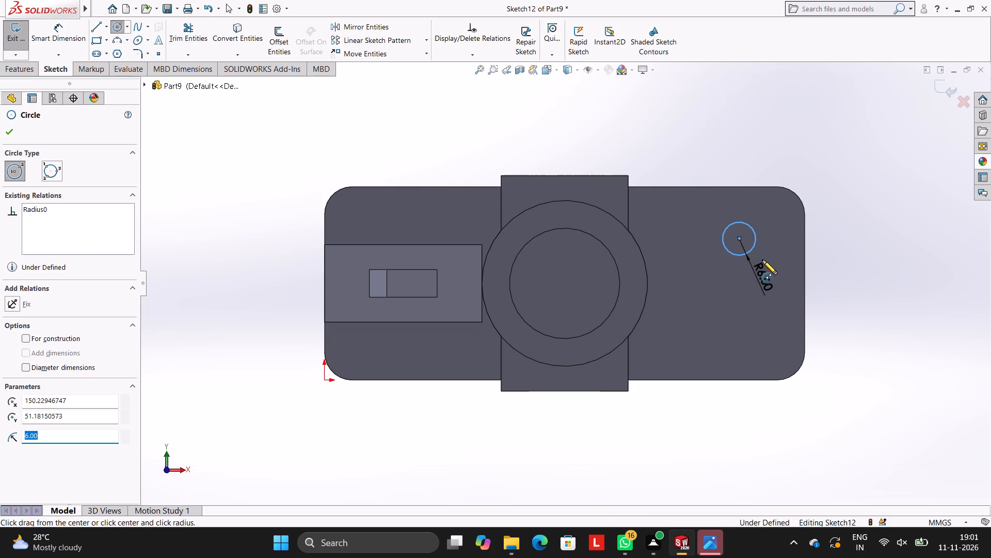
pyautogui.click(739, 337)
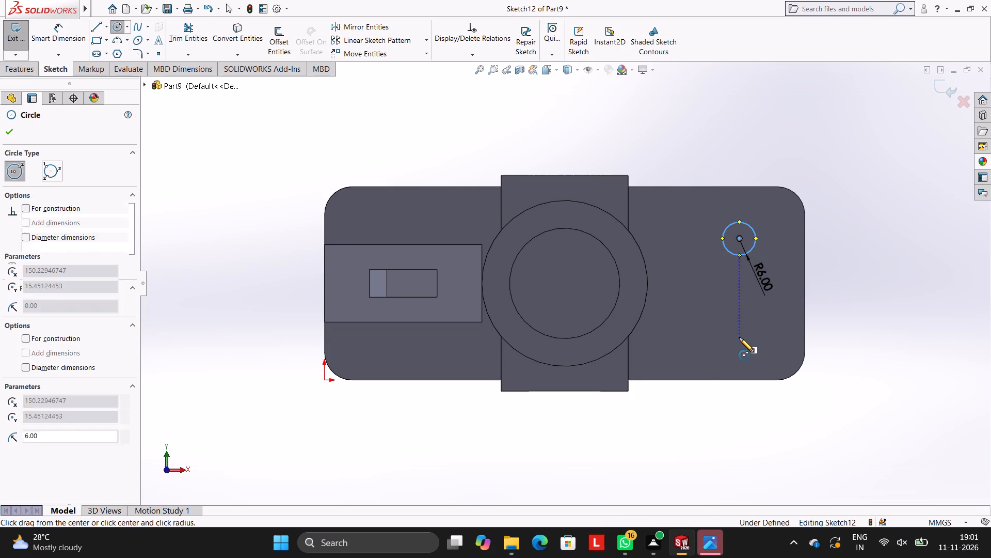
pyautogui.press('6')
pyautogui.press('Return')
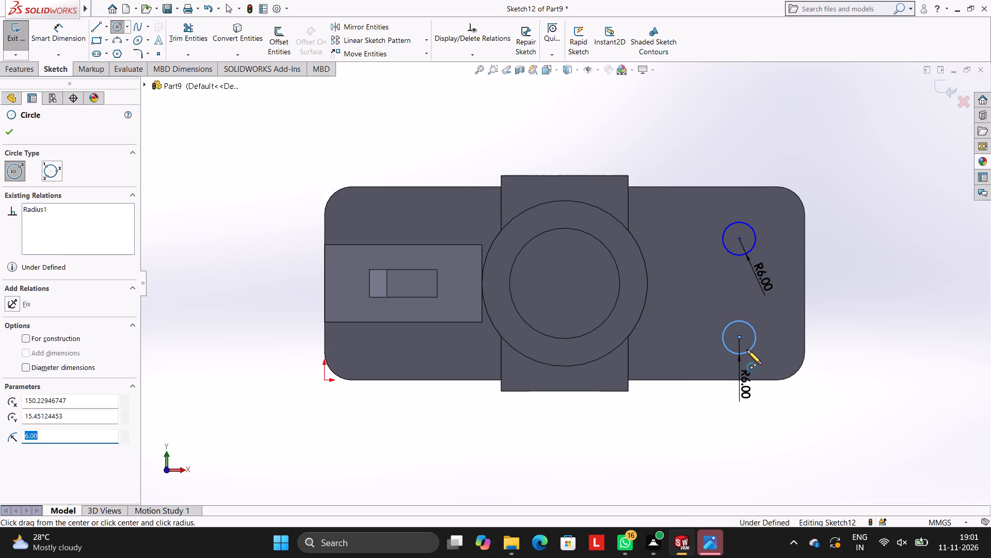
# Sketch two vertically aligned circles of 6 mm radius on either side of the rib, centres about 50 mm apart.
pyautogui.click(369, 357)
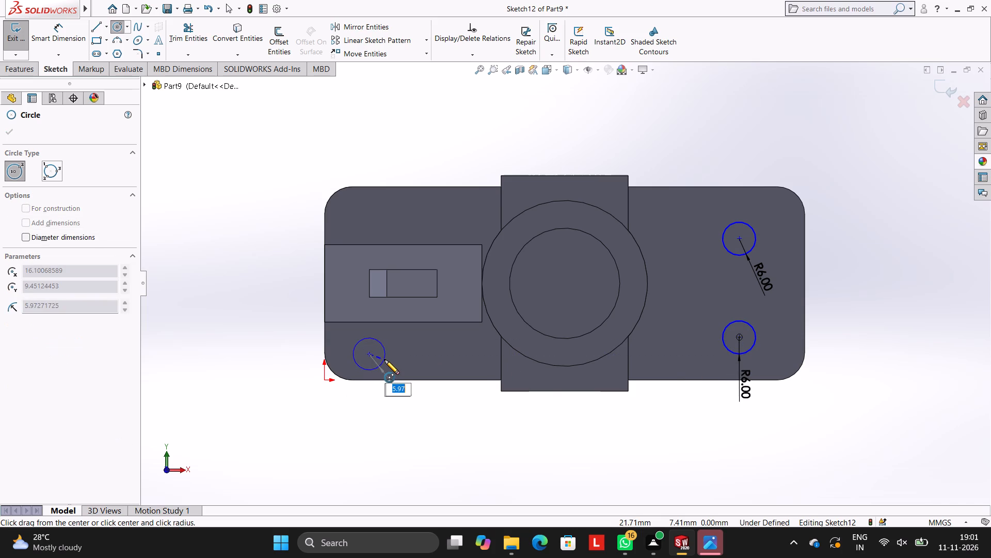
pyautogui.press('6')
pyautogui.press('Return')
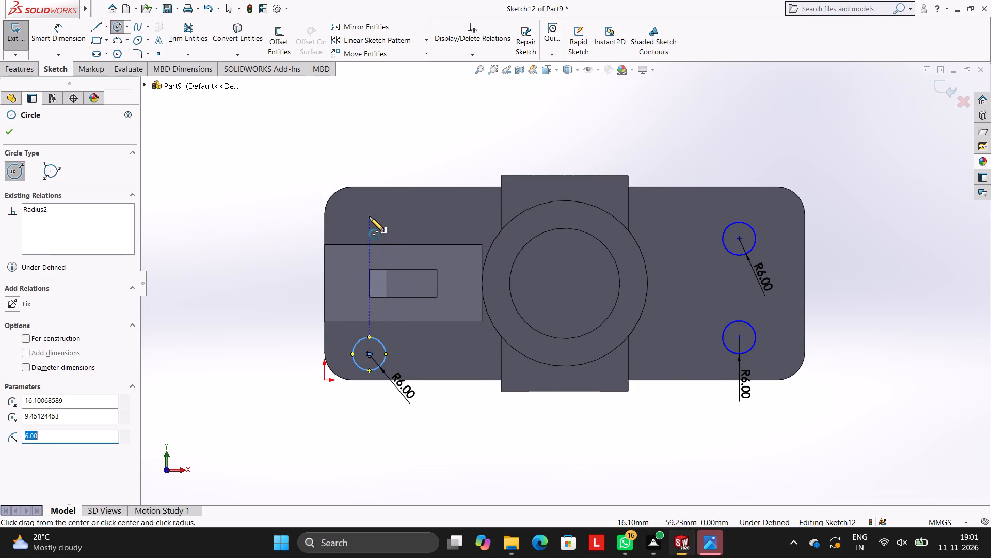
pyautogui.click(369, 216)
pyautogui.press('6')
pyautogui.press('Return')
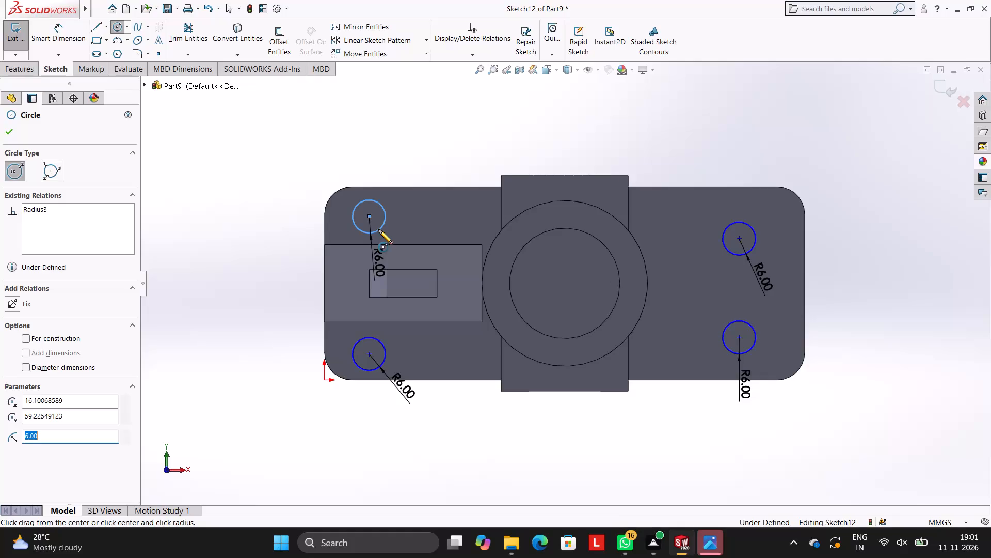
pyautogui.press('Escape')
pyautogui.press('Escape')
pyautogui.press('Escape')
# Dimension the upper rib-end circle's centre 65 mm horizontally from the midpoint of the crossing block's upper edge.
pyautogui.click(72, 34)
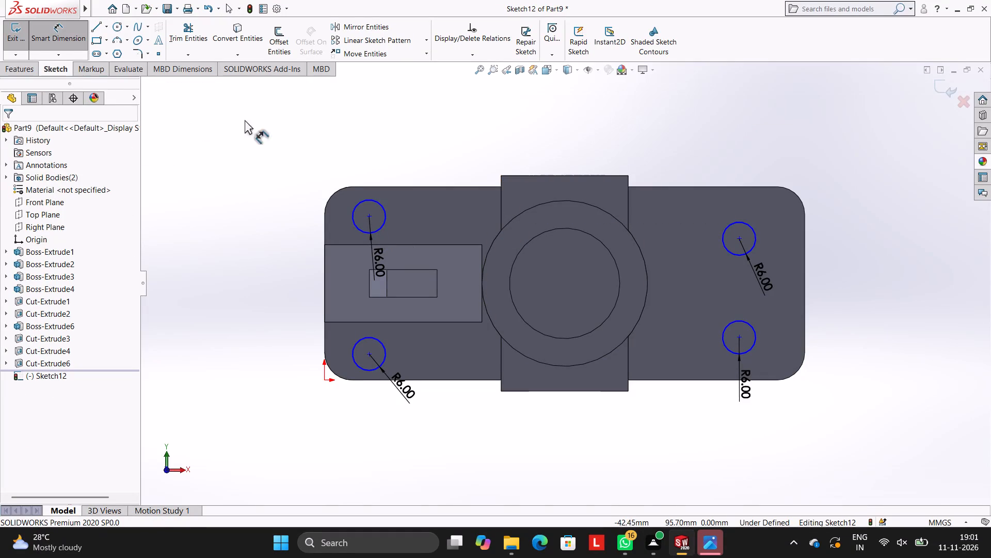
pyautogui.click(369, 216)
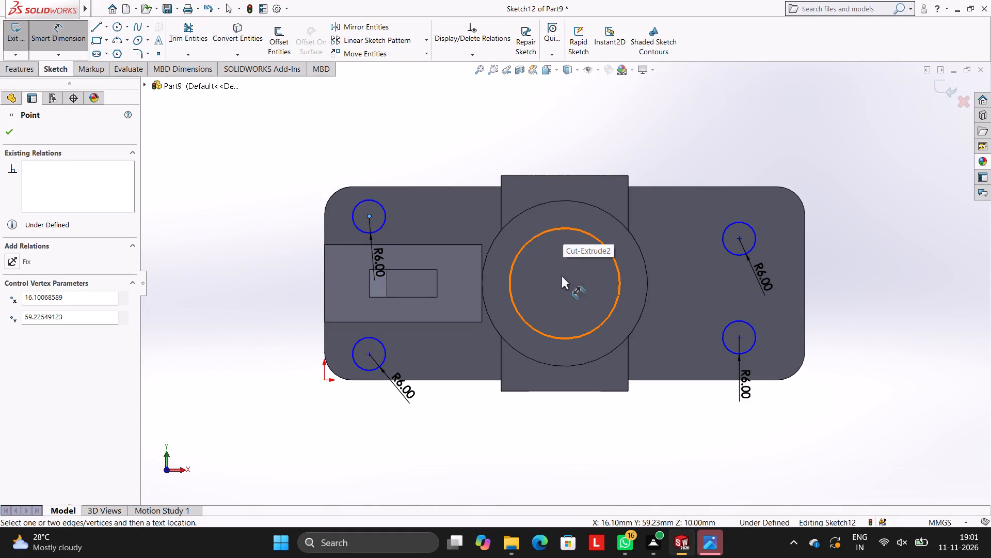
pyautogui.click(565, 176)
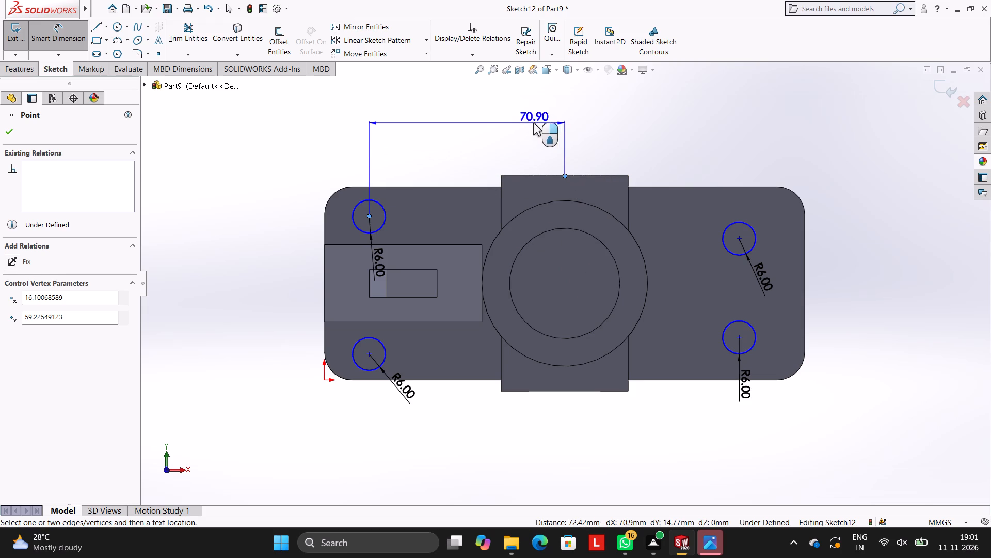
pyautogui.click(513, 111)
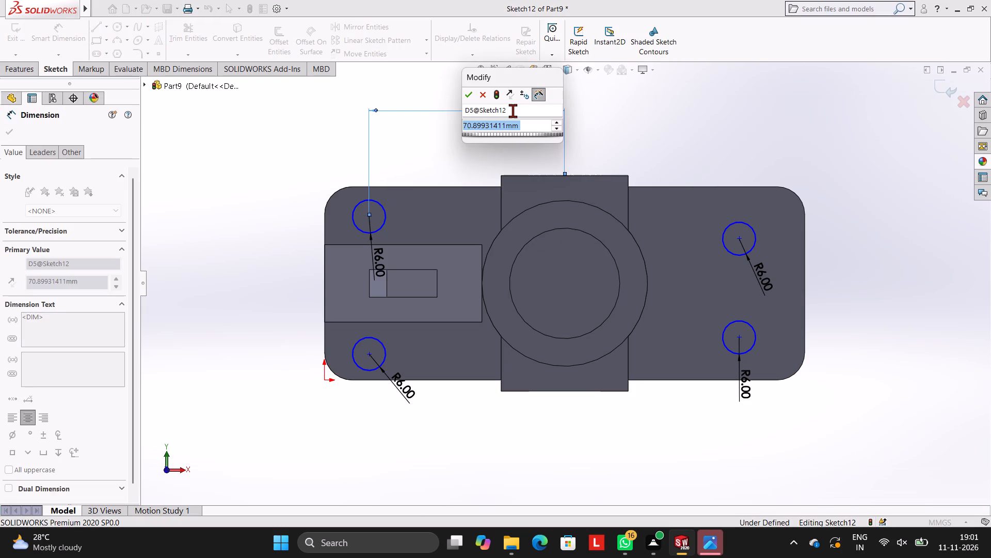
pyautogui.write('65')
pyautogui.press('Return')
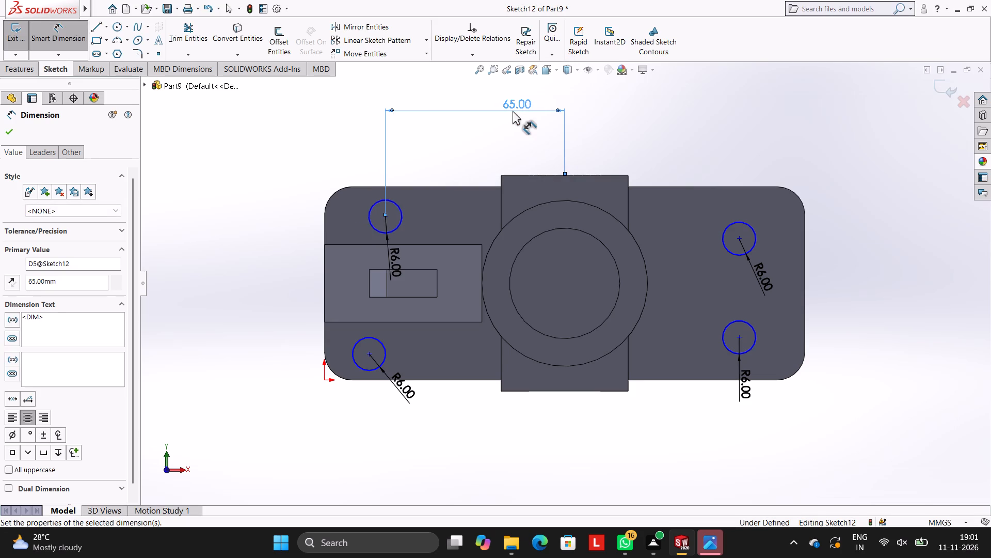
pyautogui.press('Escape')
pyautogui.press('Escape')
pyautogui.press('Escape')
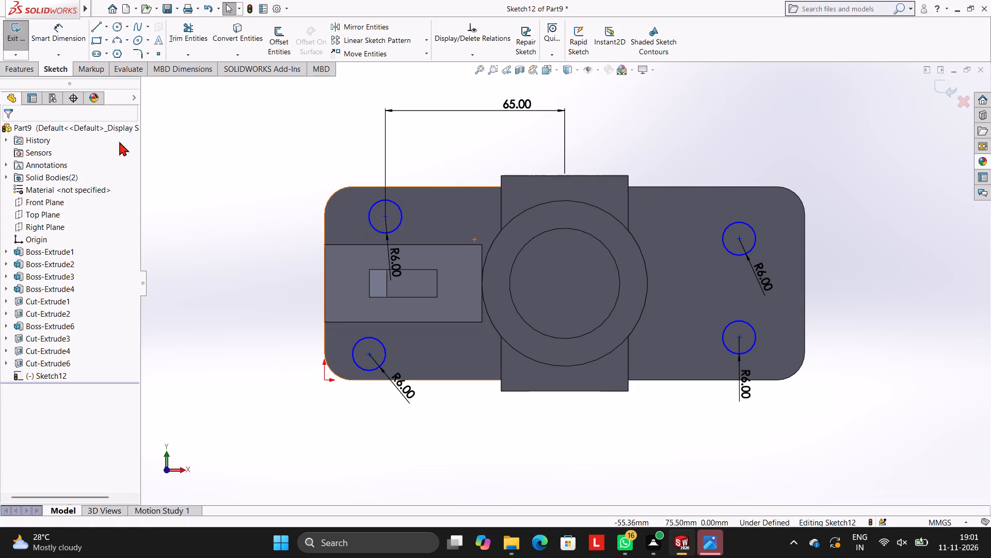
# Dimension the upper circle opposite the rib 65 mm horizontally from the midpoint of the crossing block's upper edge.
pyautogui.click(70, 34)
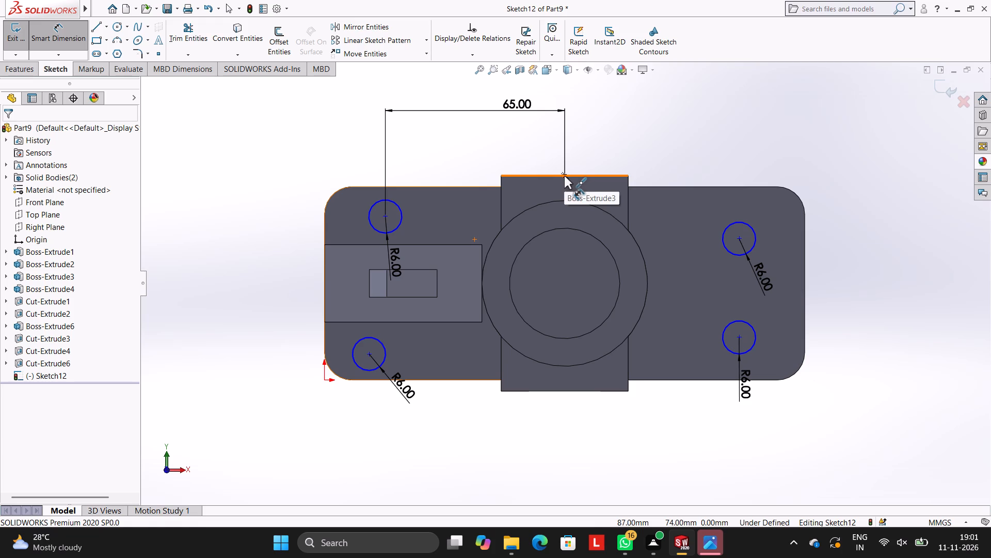
pyautogui.click(564, 176)
pyautogui.click(740, 239)
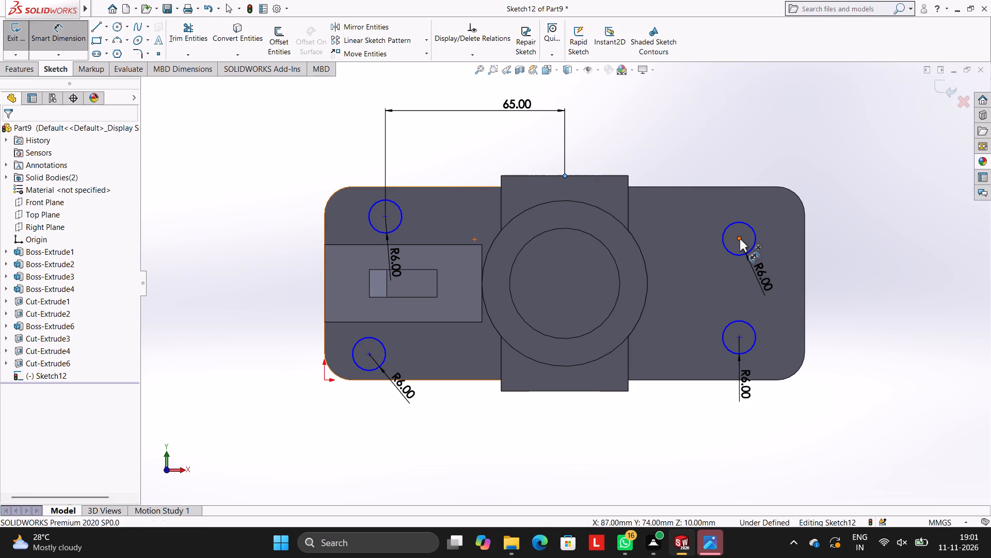
pyautogui.click(685, 125)
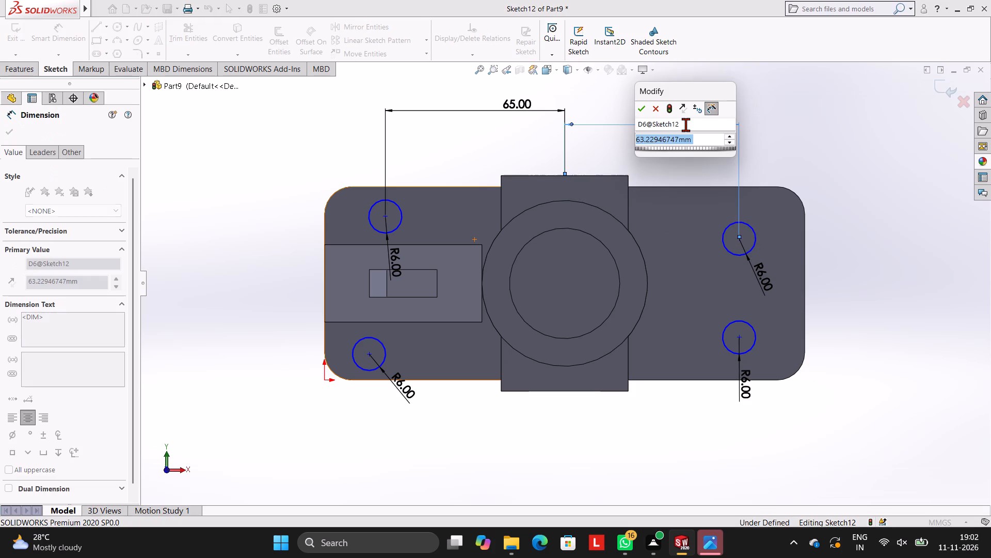
pyautogui.write('65')
pyautogui.press('Return')
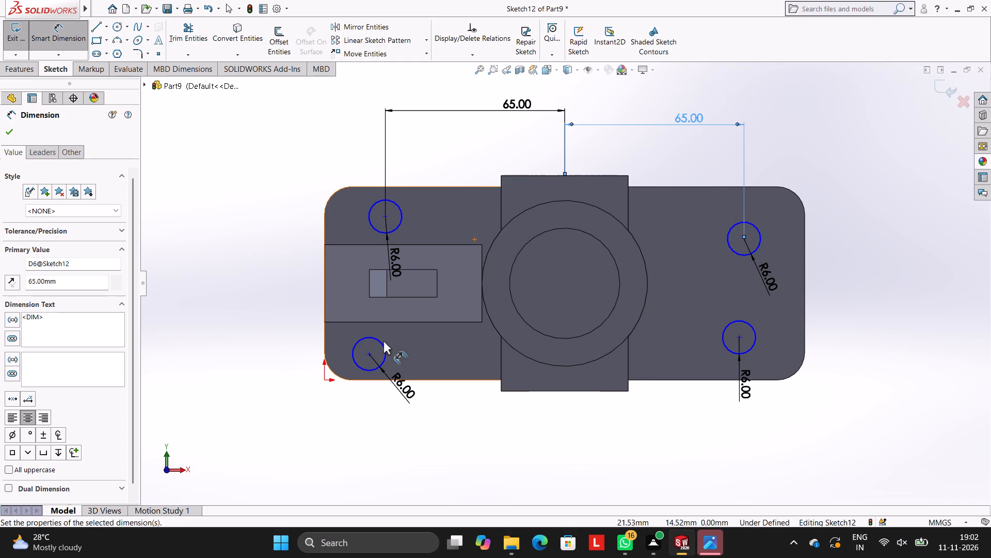
# Dimension the lower rib-end circle's centre 65 mm horizontally from the midpoint of the crossing block's lower edge.
pyautogui.click(367, 352)
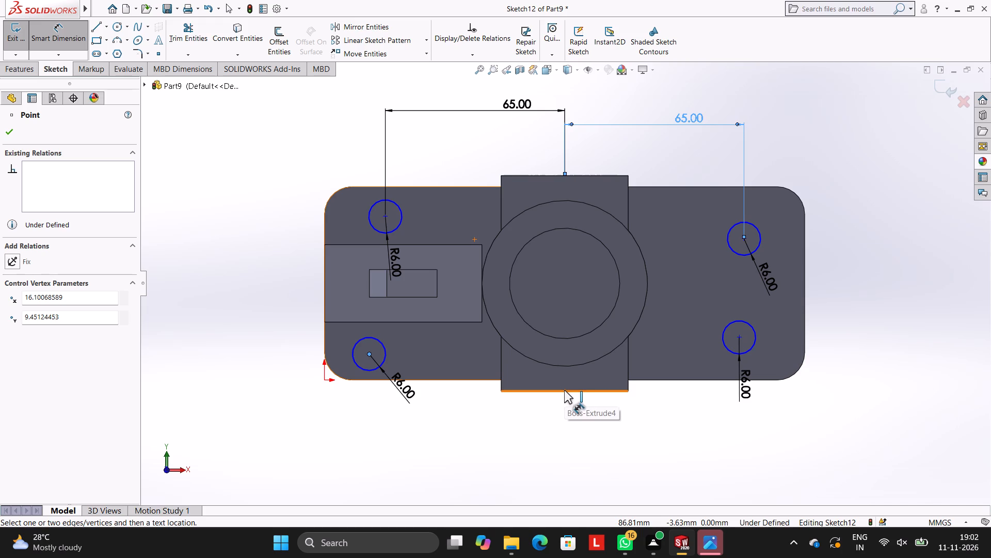
pyautogui.click(565, 390)
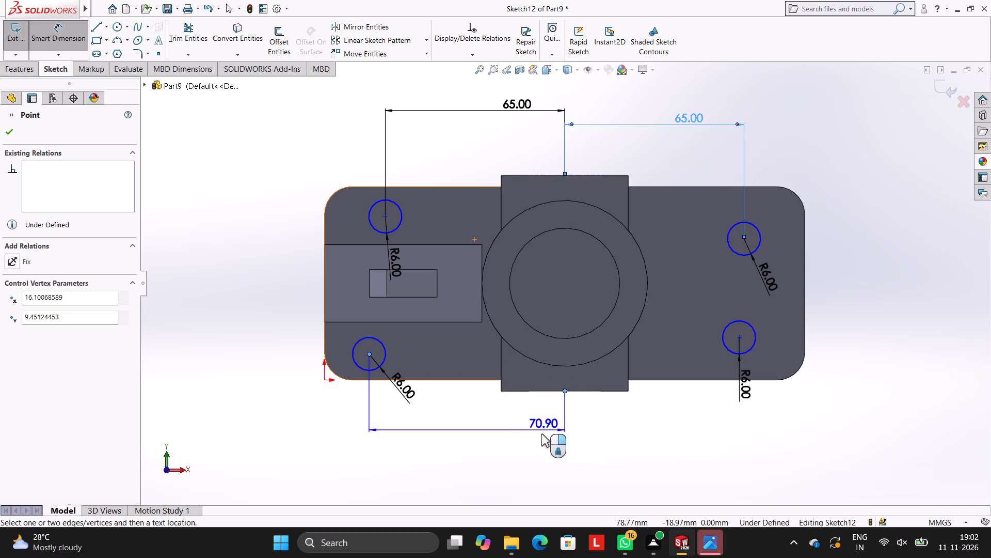
pyautogui.click(446, 471)
pyautogui.write('65')
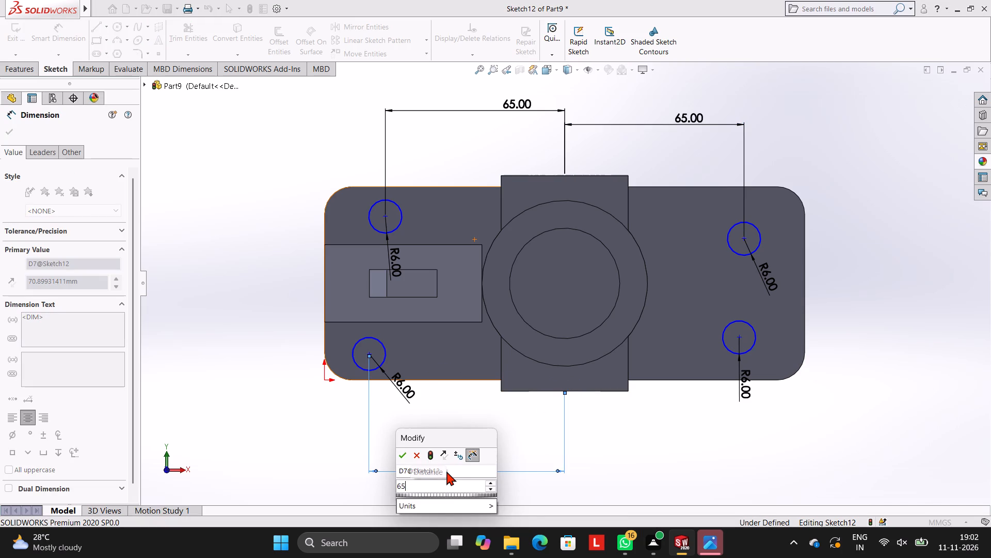
pyautogui.press('Return')
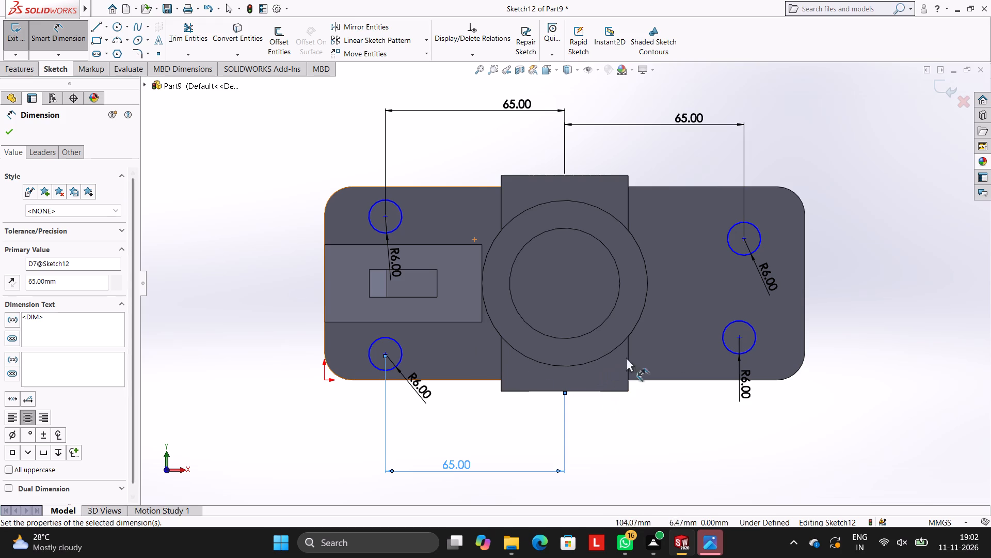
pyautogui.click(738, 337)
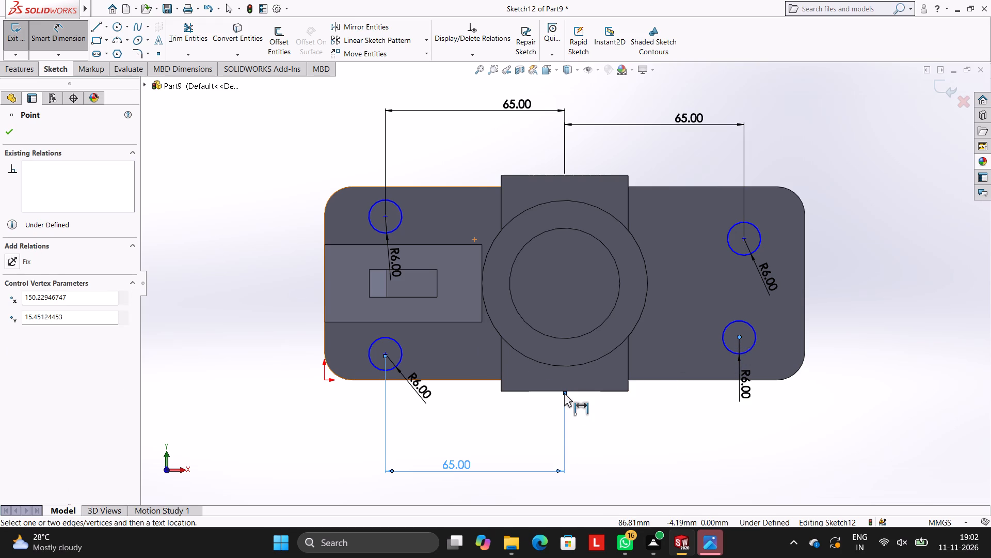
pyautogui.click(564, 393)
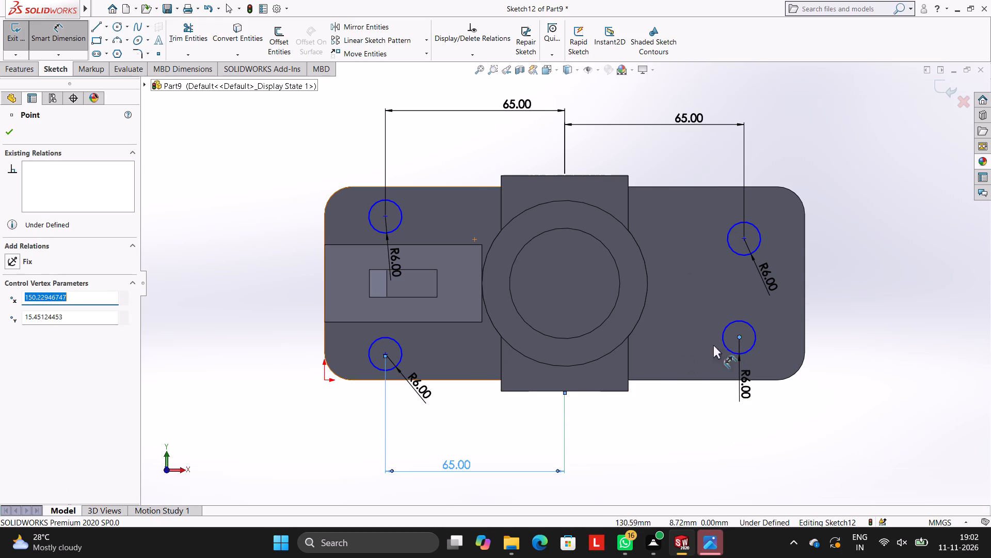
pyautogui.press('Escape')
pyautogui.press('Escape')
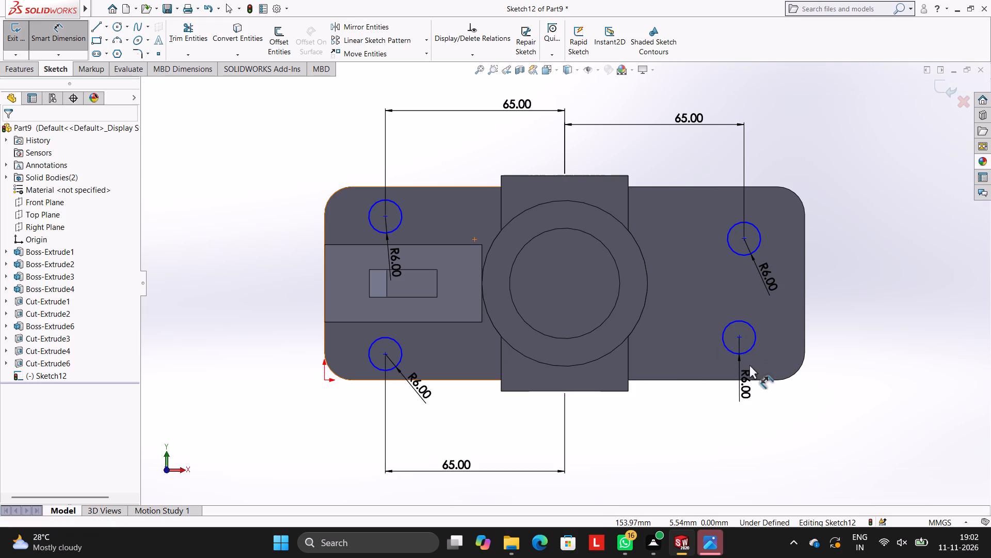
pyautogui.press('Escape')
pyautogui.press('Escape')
# Dimension the lower circle opposite the rib 65 mm horizontally from the midpoint of the crossing block's lower edge.
pyautogui.click(78, 29)
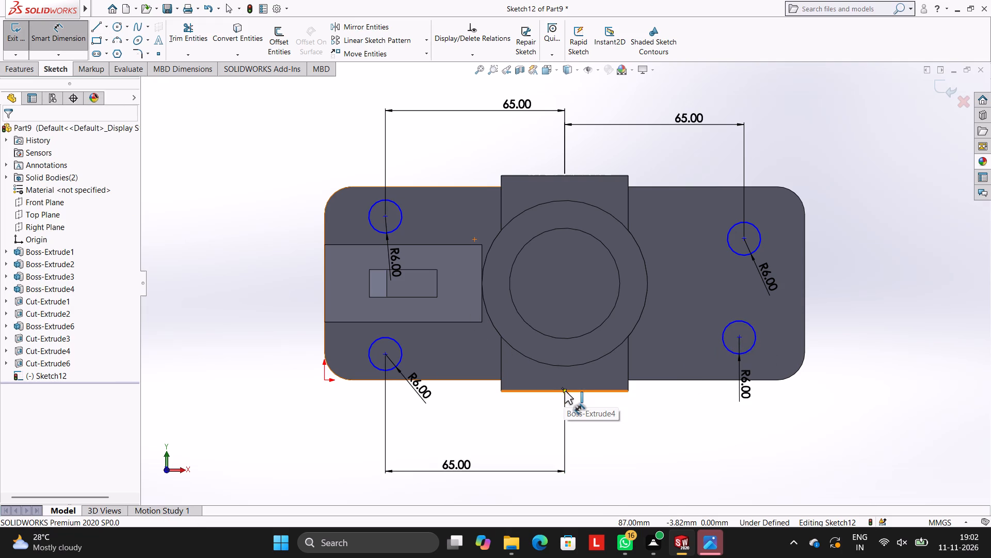
pyautogui.click(565, 391)
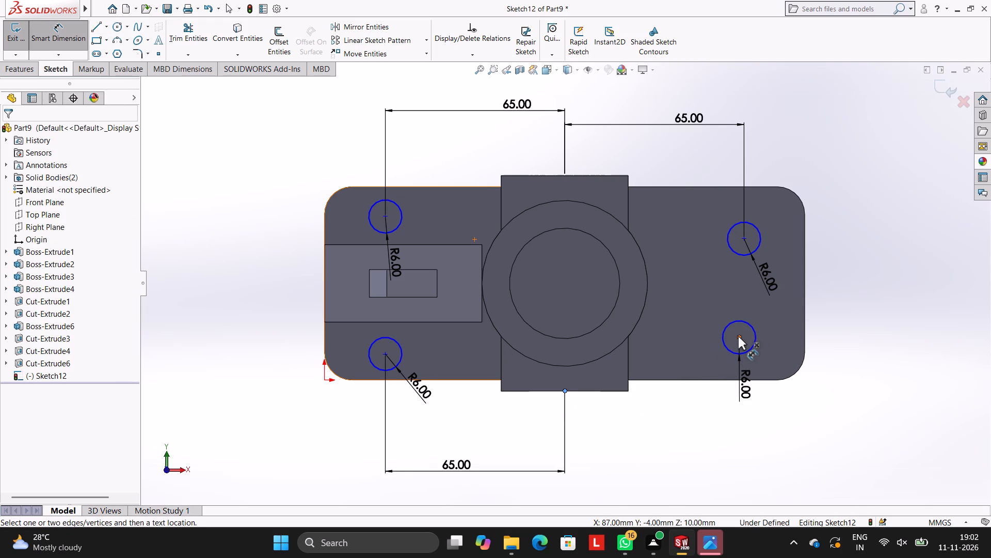
pyautogui.click(739, 337)
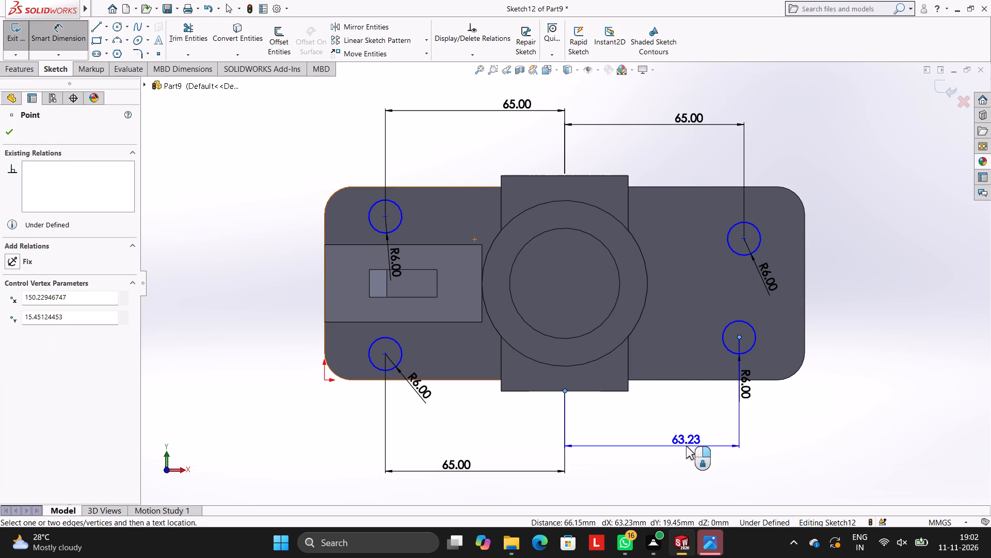
pyautogui.click(686, 446)
pyautogui.write('65')
pyautogui.press('Return')
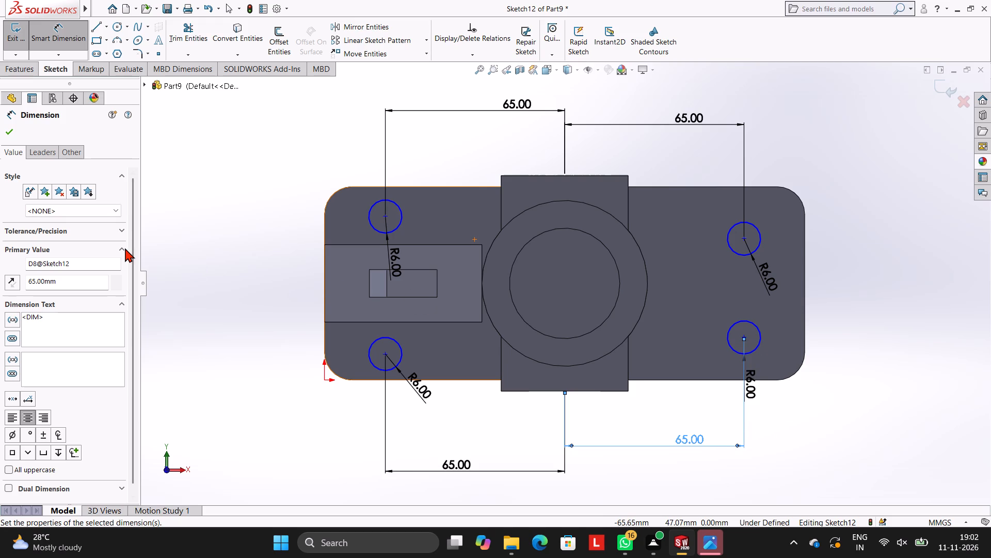
pyautogui.press('Escape')
pyautogui.press('Escape')
pyautogui.press('Escape')
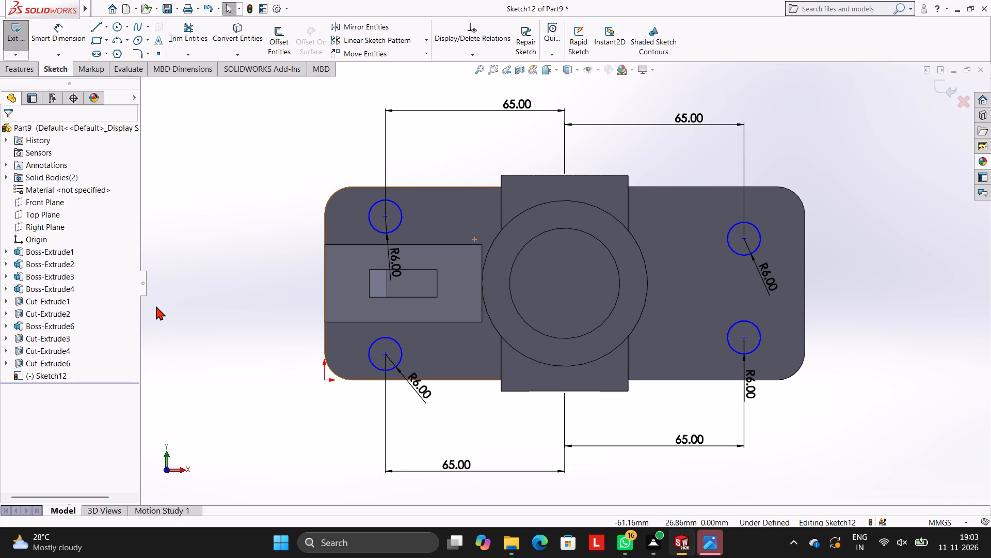
# Dimension the upper rib-end circle's centre 13 mm from the plate's upper long edge.
pyautogui.click(59, 41)
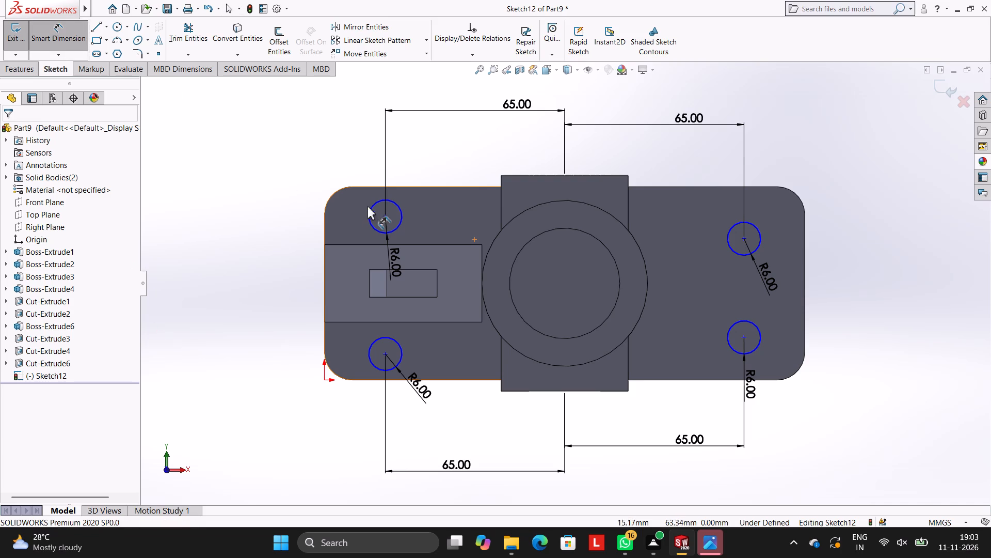
pyautogui.click(385, 217)
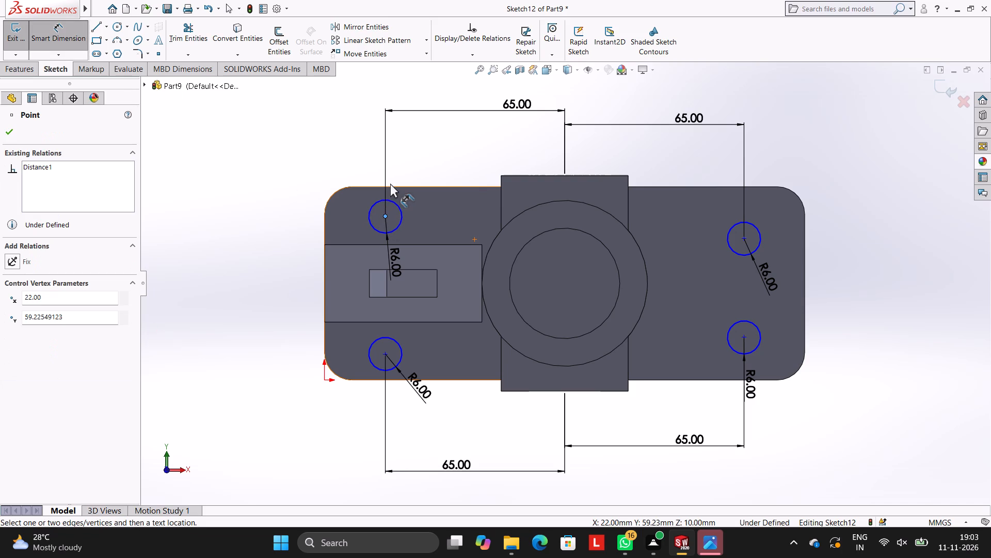
pyautogui.click(391, 187)
pyautogui.click(219, 184)
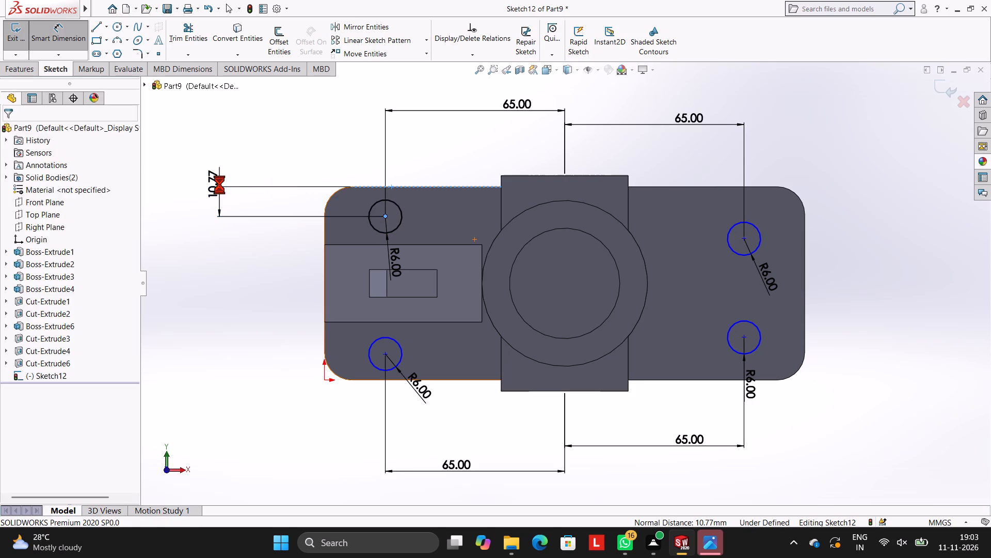
pyautogui.write('13')
pyautogui.press('Return')
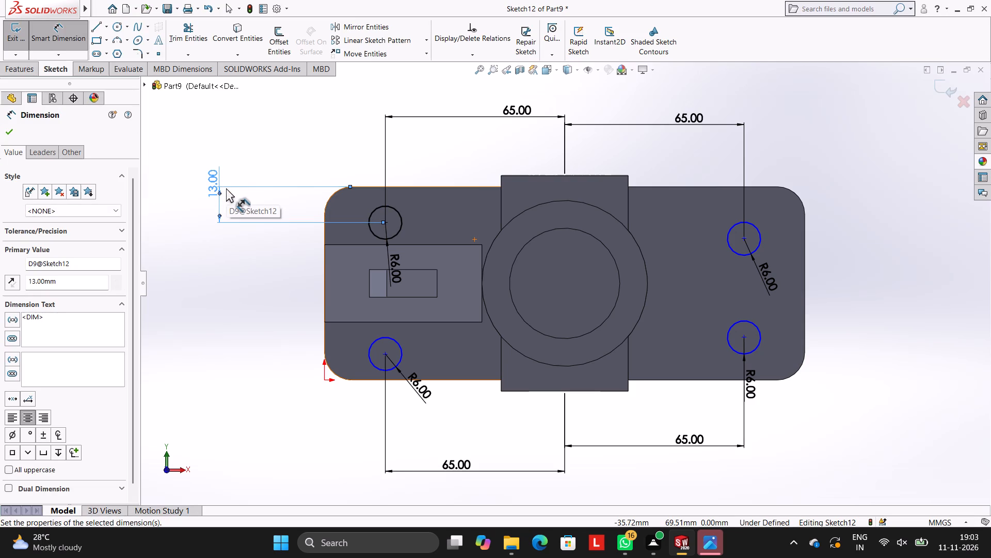
# Dimension the lower rib-end circle's centre 13 mm from the plate's lower long edge.
pyautogui.click(385, 355)
pyautogui.click(394, 381)
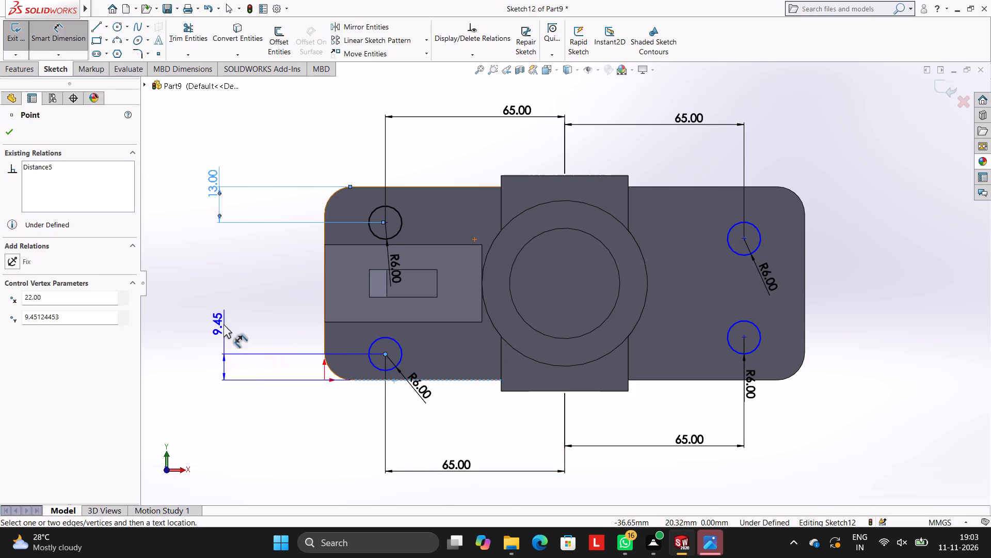
pyautogui.click(223, 324)
pyautogui.write('13')
pyautogui.press('Return')
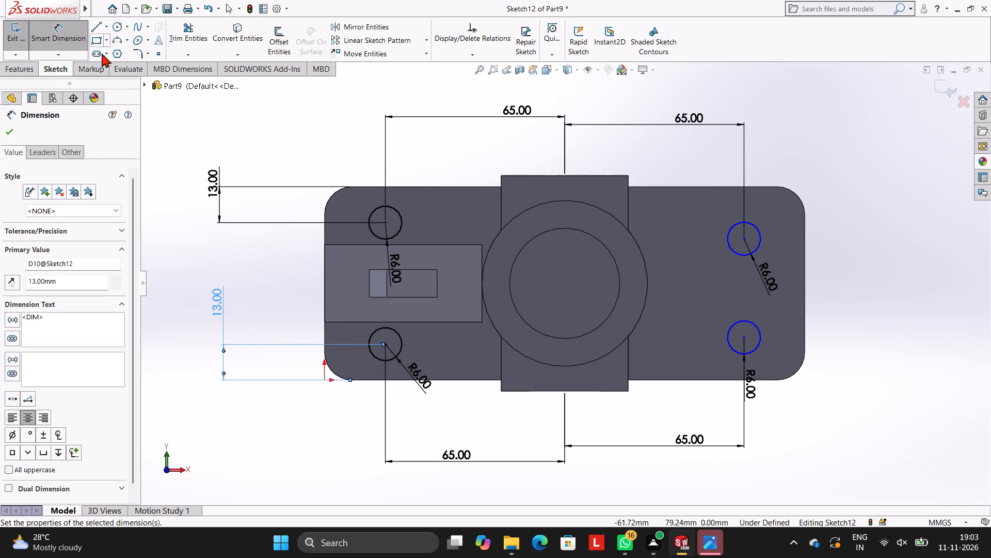
# Dimension the centre of the upper circle opposite the rib 13 mm from the plate's upper long edge.
pyautogui.click(744, 240)
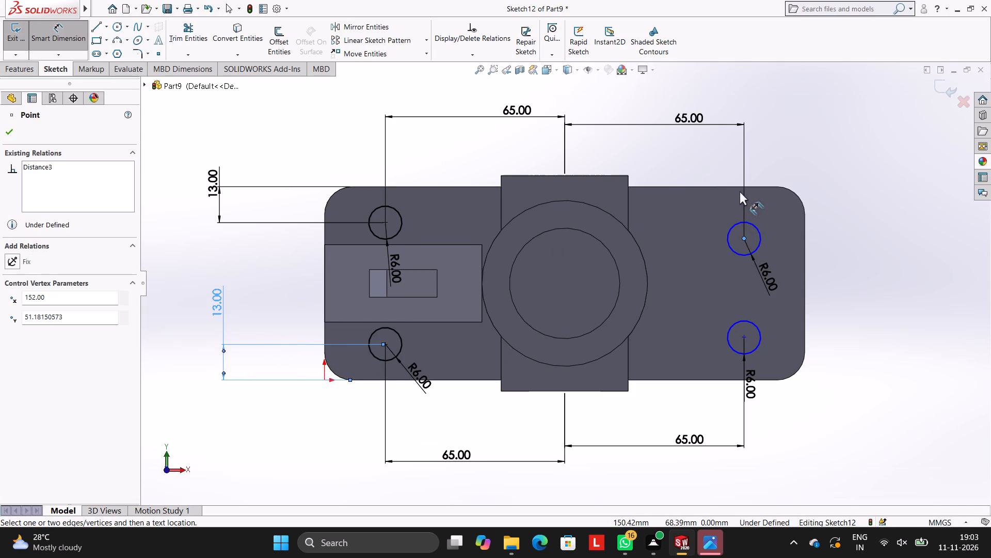
pyautogui.click(737, 187)
pyautogui.click(846, 196)
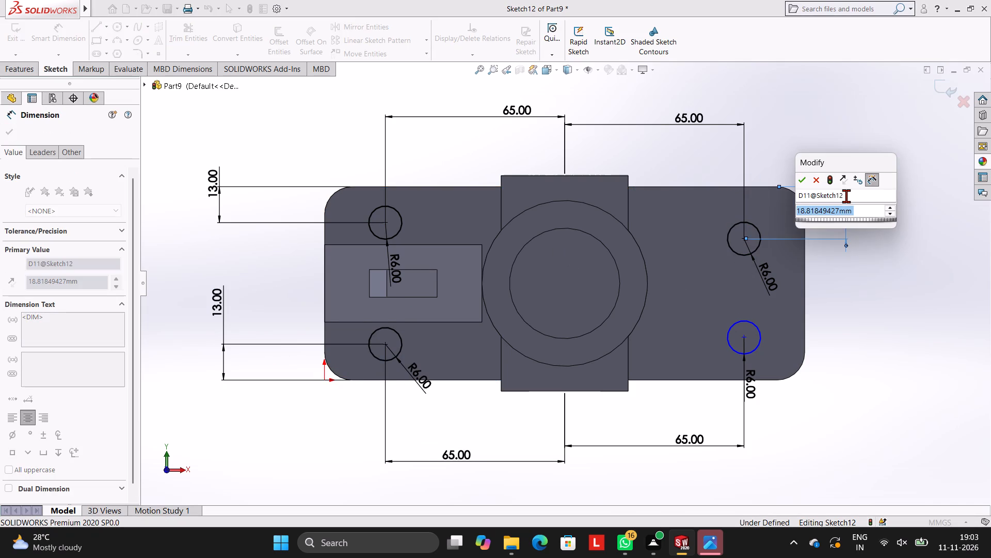
pyautogui.write('13')
pyautogui.press('Return')
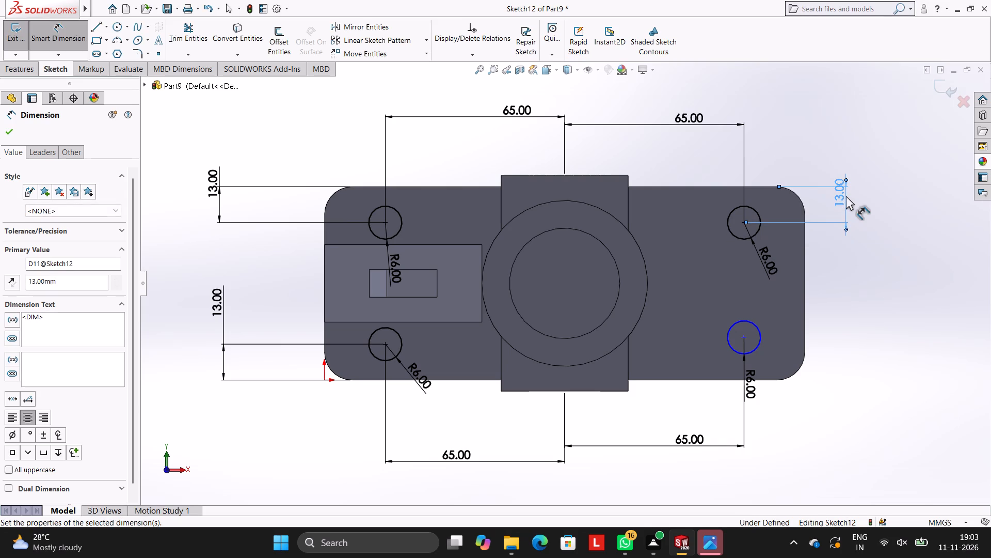
# Dimension the centre of the lower circle opposite the rib 13 mm from the plate's lower long edge.
pyautogui.click(743, 337)
pyautogui.click(736, 380)
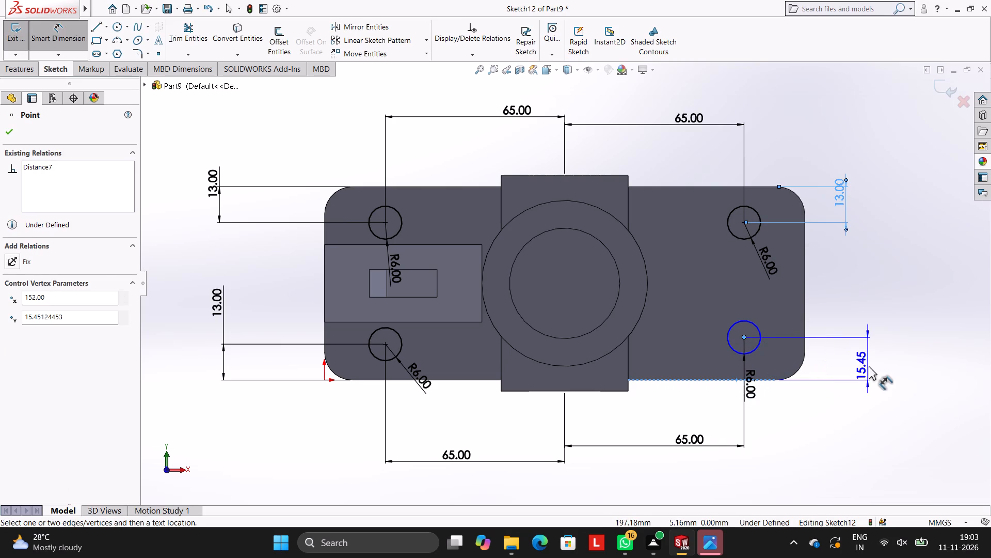
pyautogui.click(869, 366)
pyautogui.write('13')
pyautogui.press('Return')
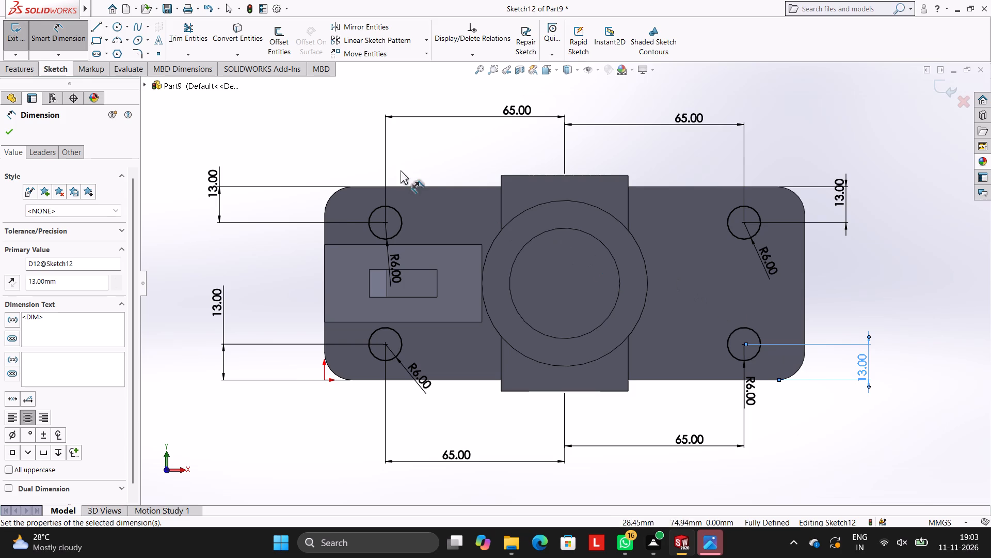
pyautogui.press('Escape')
pyautogui.press('Escape')
pyautogui.press('Escape')
pyautogui.press('Escape')
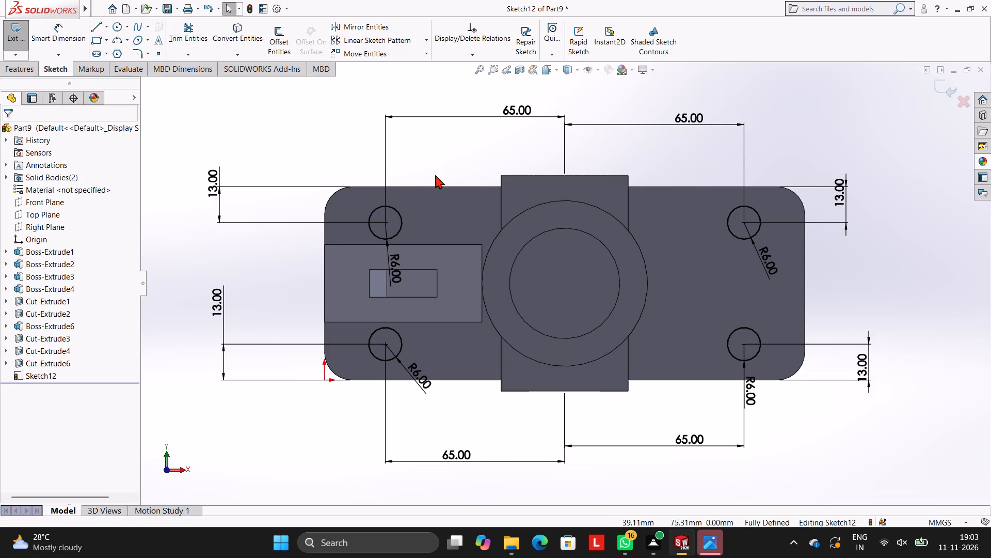
# Cut-extrude the four hole circles through the plate with a blind depth of 11 mm.
pyautogui.click(27, 68)
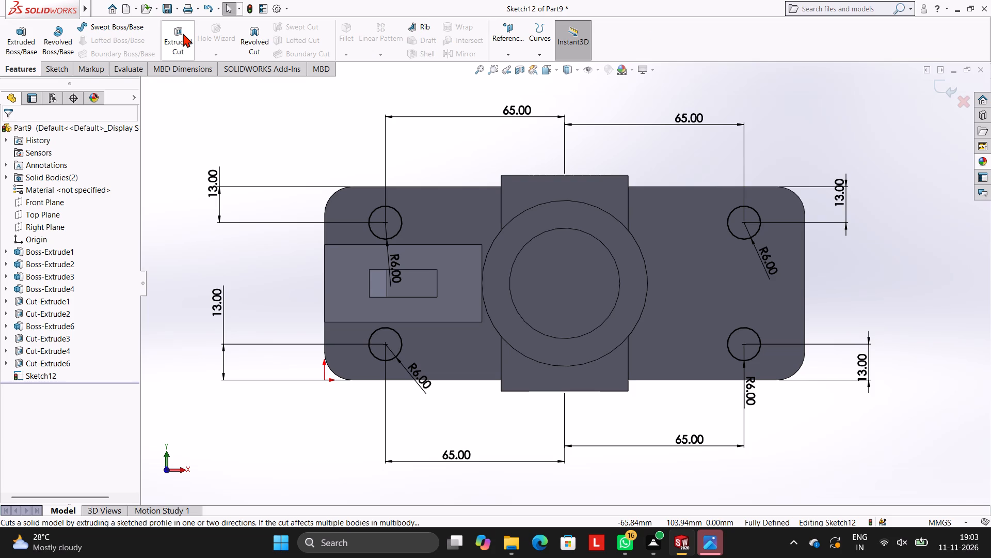
pyautogui.click(187, 36)
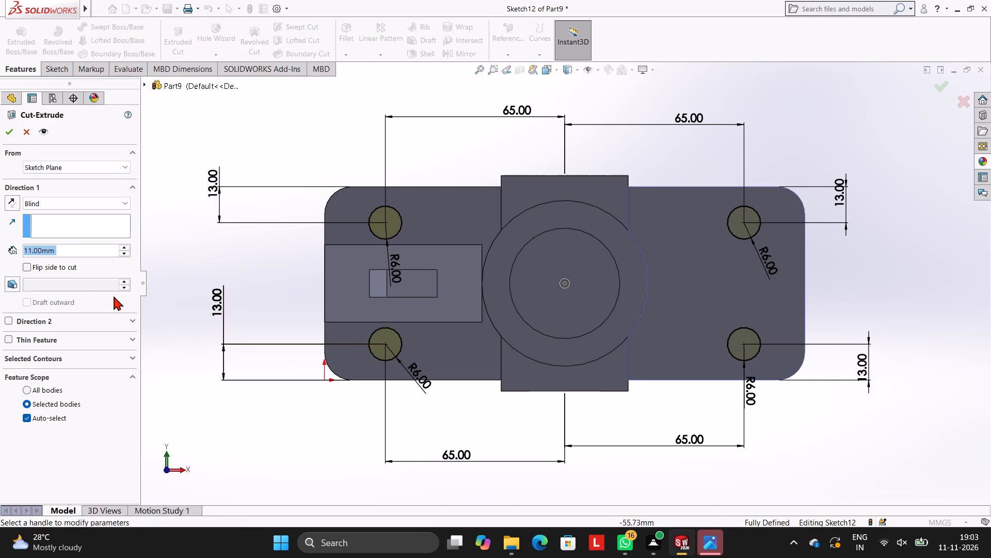
pyautogui.click(9, 134)
pyautogui.click(309, 127)
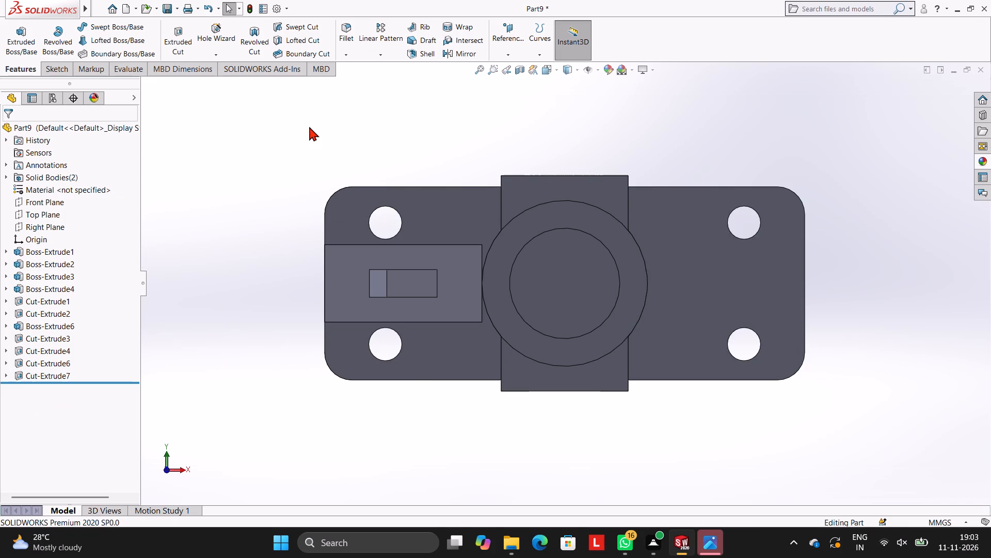
# Fillet the plate's top outer edge around the rib end with a 3 mm radius.
pyautogui.moveTo(704, 275); pyautogui.dragTo(685, 193, button='middle')
pyautogui.scroll(2, 759, 252)
pyautogui.moveTo(801, 289); pyautogui.dragTo(779, 237, button='middle')
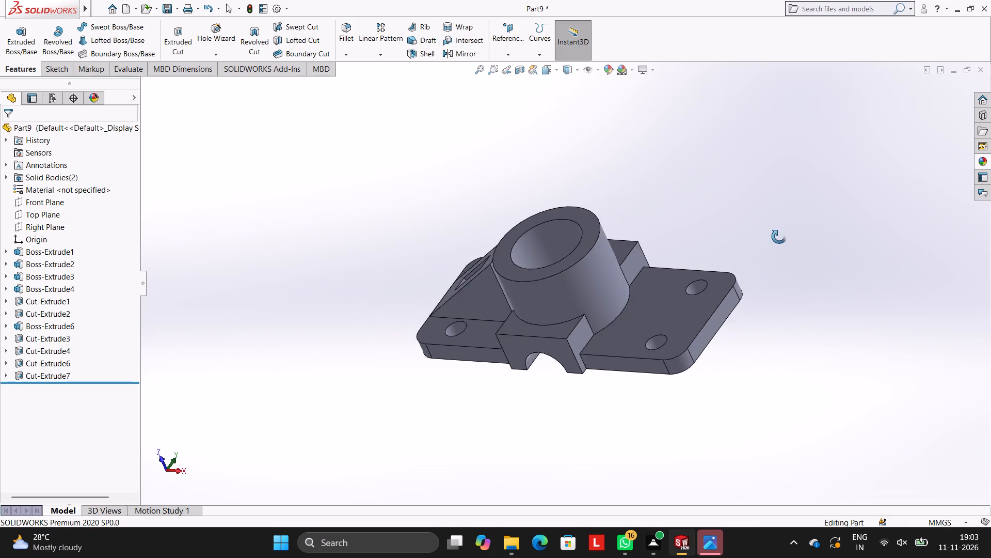
pyautogui.moveTo(779, 237); pyautogui.dragTo(813, 291, button='middle')
pyautogui.scroll(-3, 553, 283)
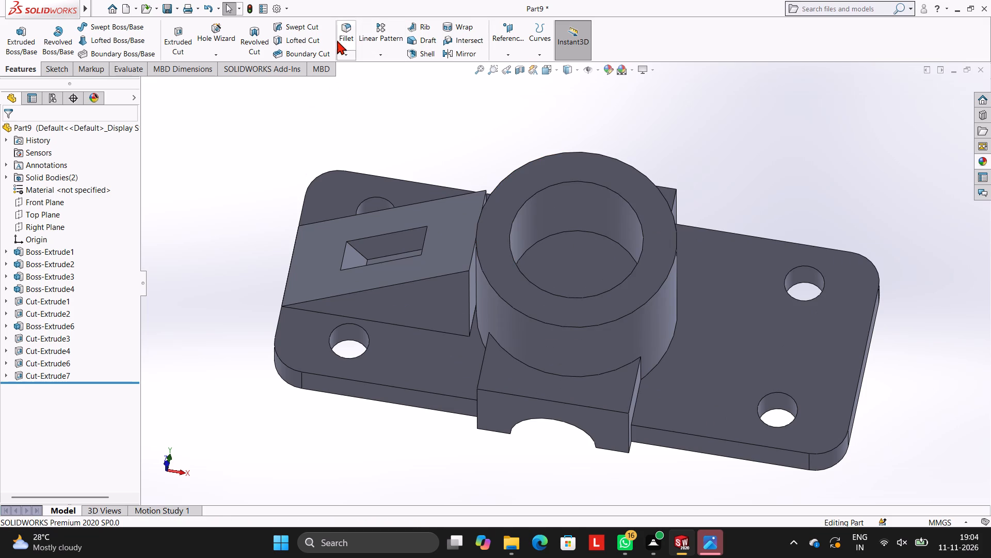
pyautogui.click(343, 55)
pyautogui.click(350, 65)
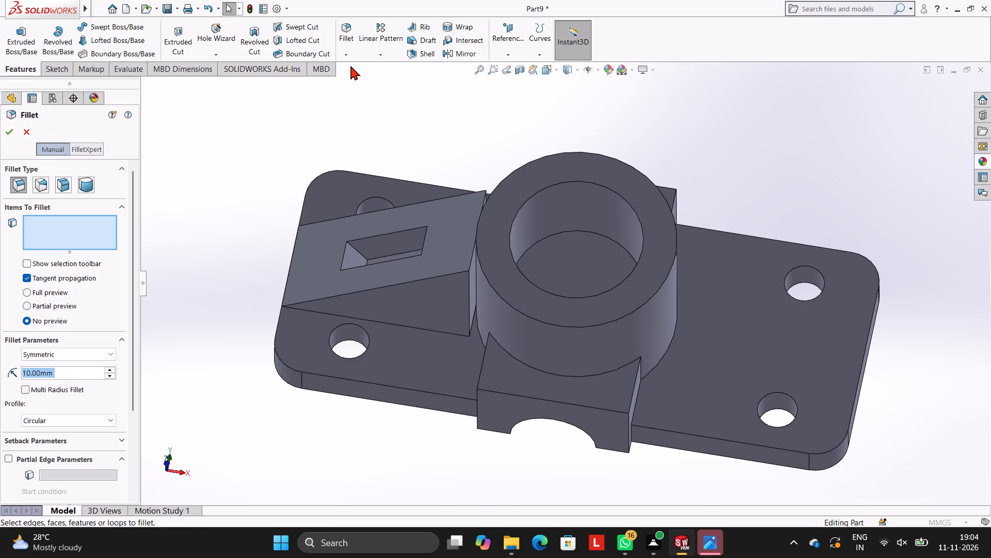
pyautogui.press('3')
pyautogui.press('Return')
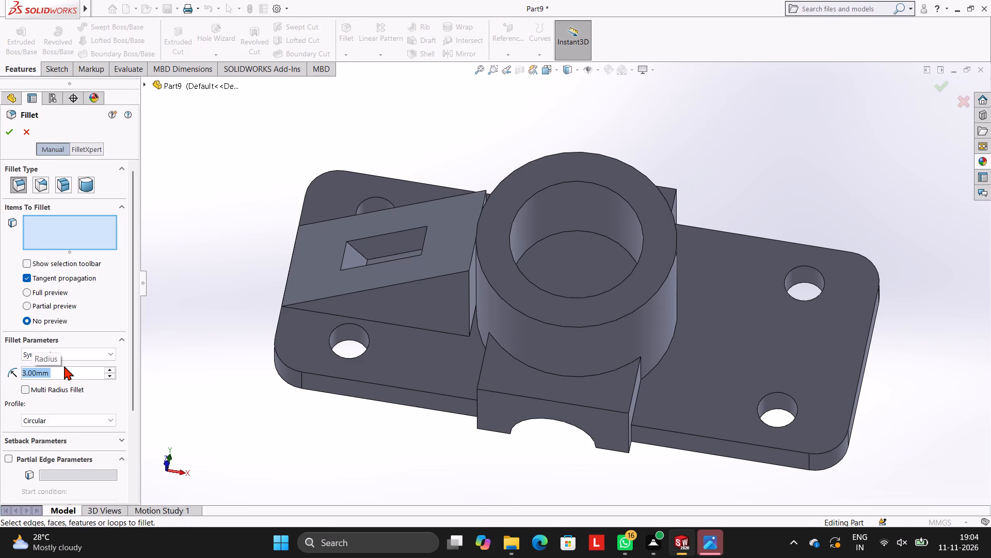
pyautogui.click(398, 387)
pyautogui.click(10, 125)
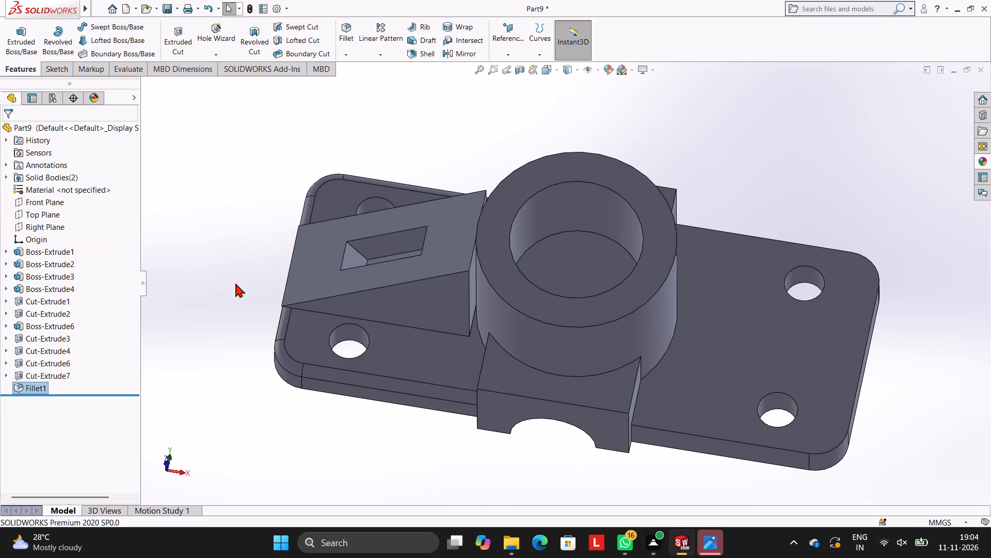
# Fillet the plate's top outer edge around the end opposite the rib with a 3 mm radius.
pyautogui.click(350, 58)
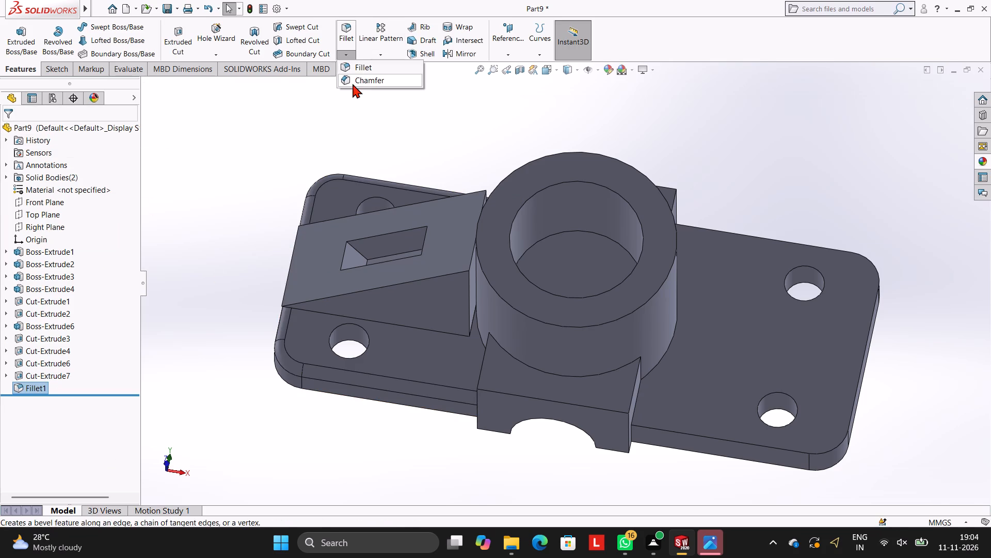
pyautogui.click(358, 64)
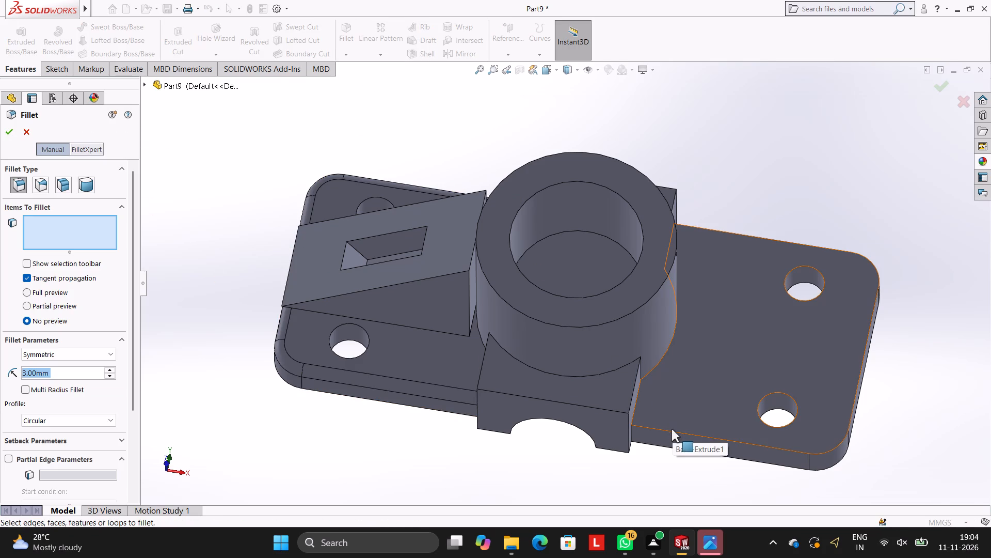
pyautogui.click(666, 430)
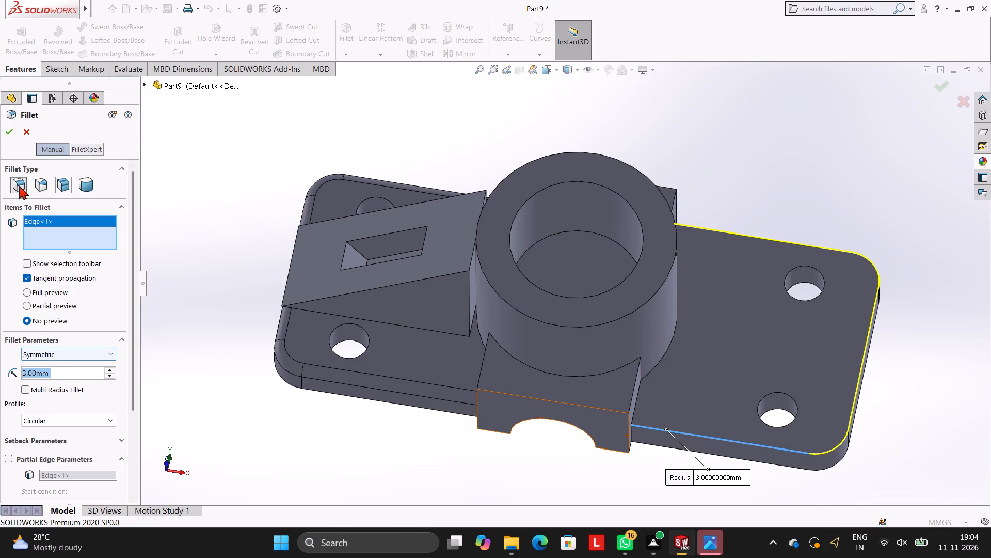
pyautogui.click(14, 131)
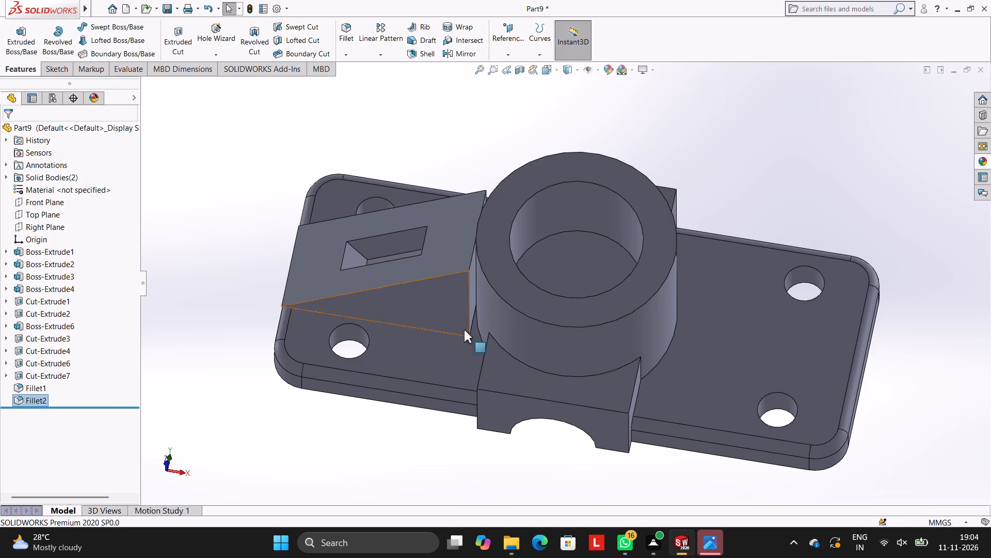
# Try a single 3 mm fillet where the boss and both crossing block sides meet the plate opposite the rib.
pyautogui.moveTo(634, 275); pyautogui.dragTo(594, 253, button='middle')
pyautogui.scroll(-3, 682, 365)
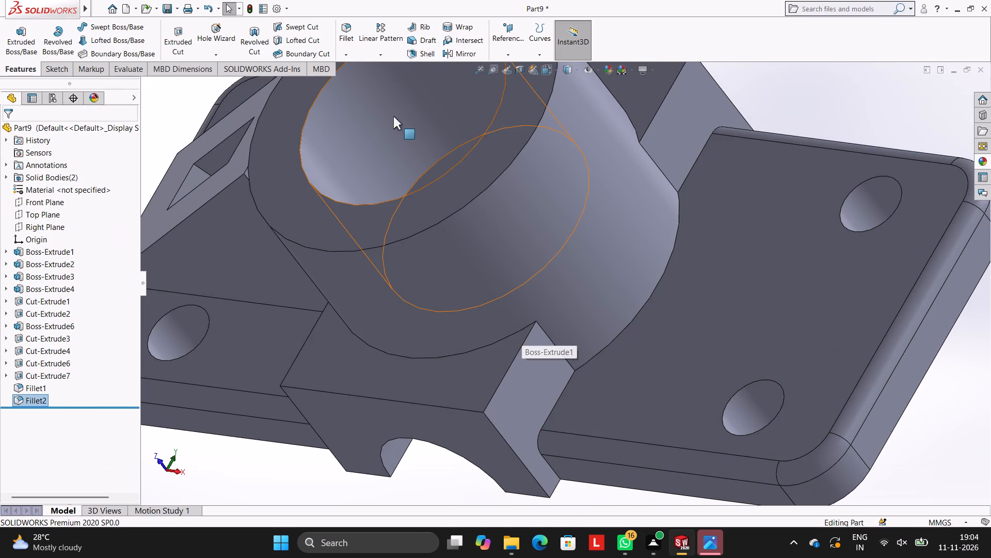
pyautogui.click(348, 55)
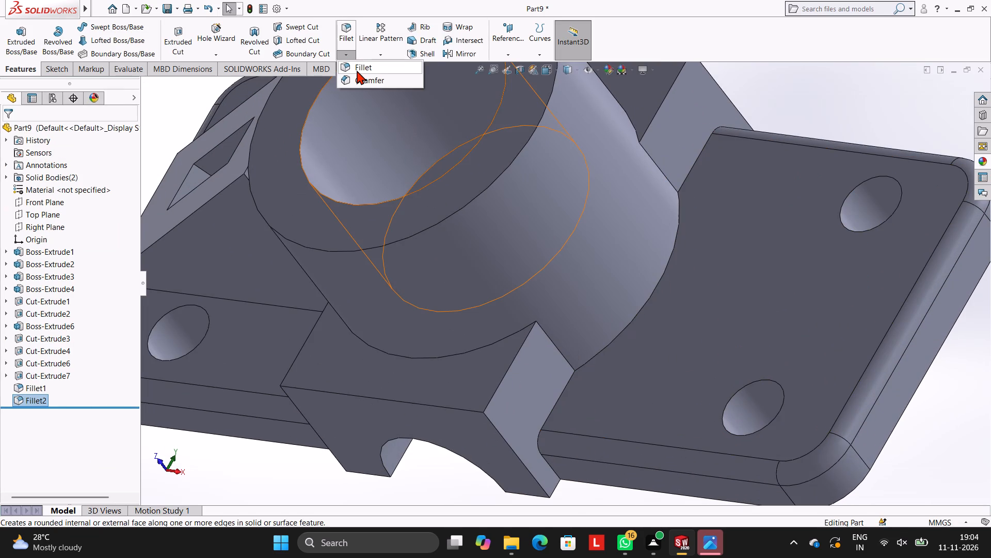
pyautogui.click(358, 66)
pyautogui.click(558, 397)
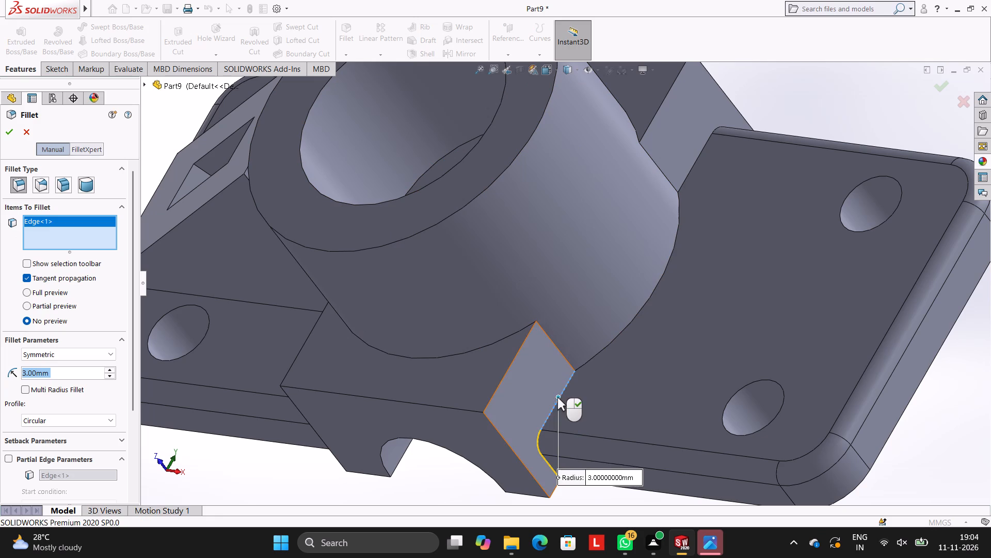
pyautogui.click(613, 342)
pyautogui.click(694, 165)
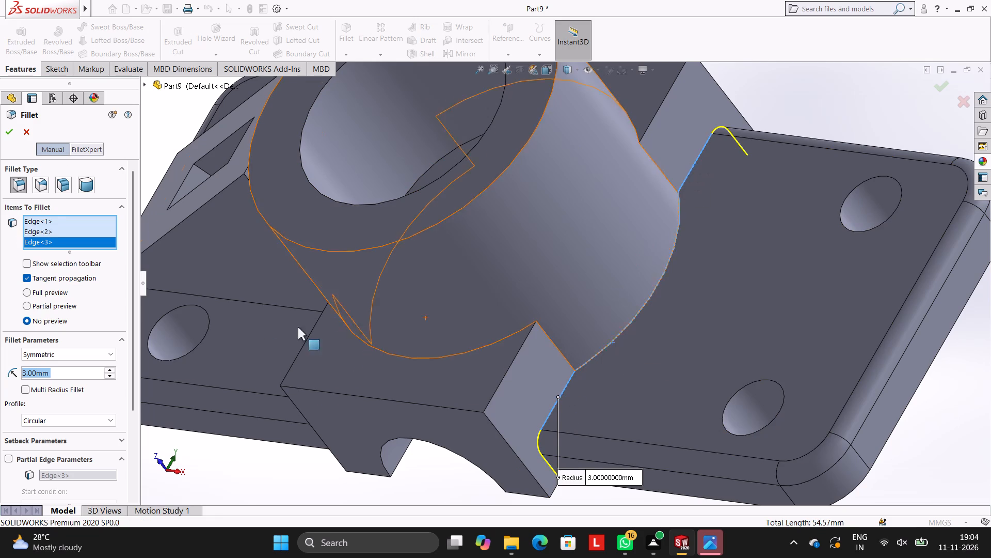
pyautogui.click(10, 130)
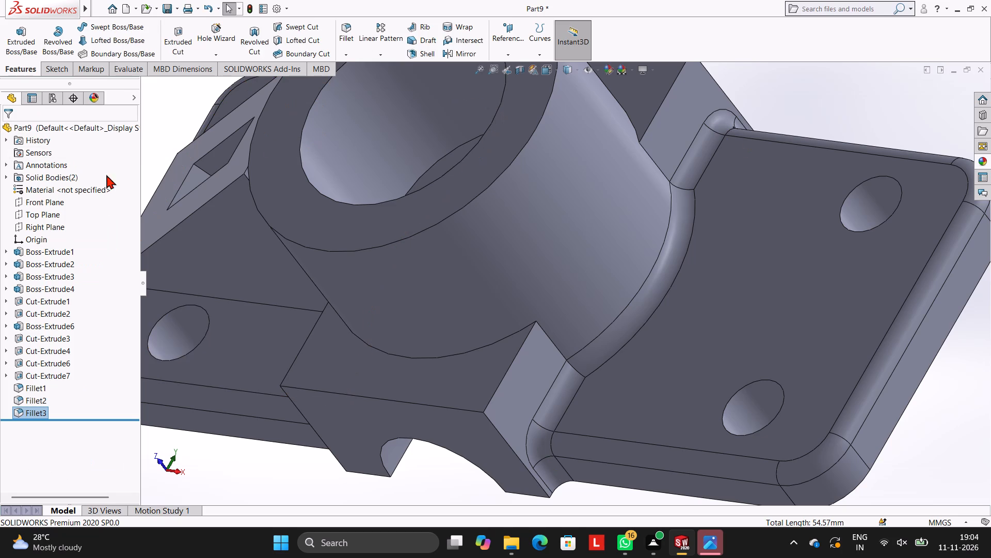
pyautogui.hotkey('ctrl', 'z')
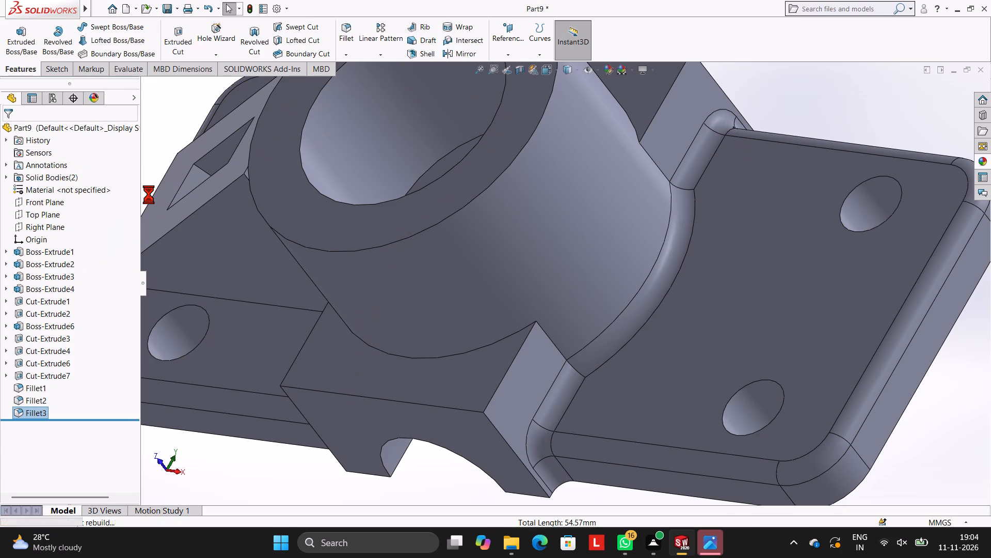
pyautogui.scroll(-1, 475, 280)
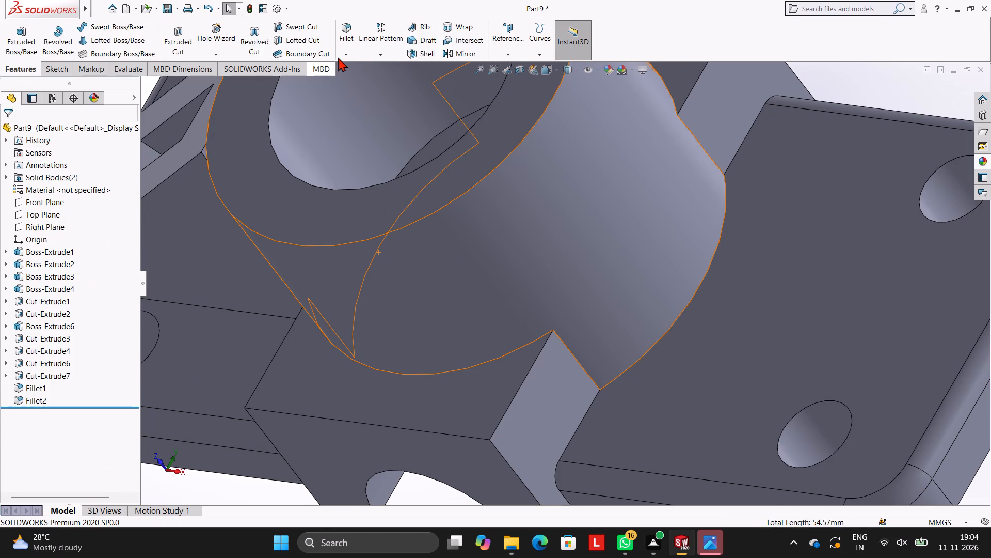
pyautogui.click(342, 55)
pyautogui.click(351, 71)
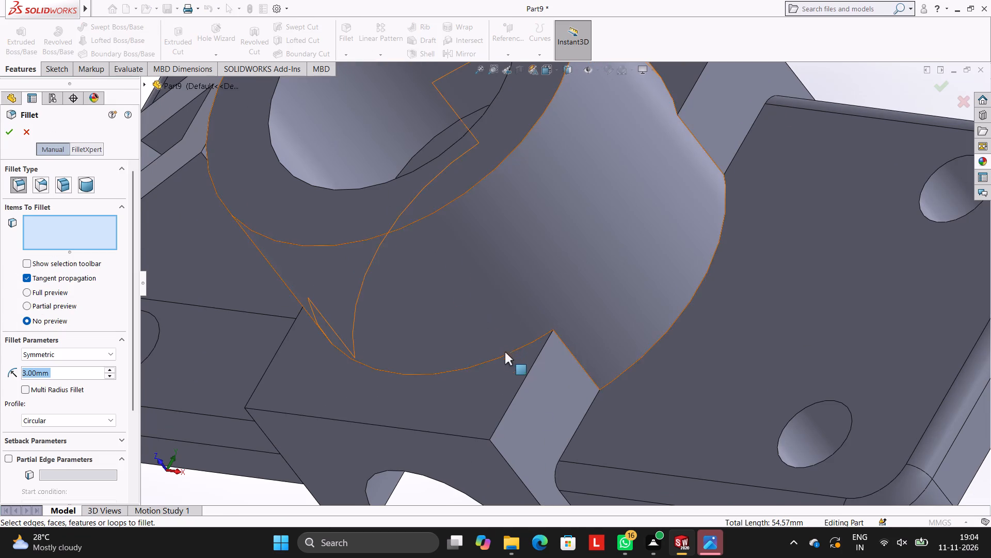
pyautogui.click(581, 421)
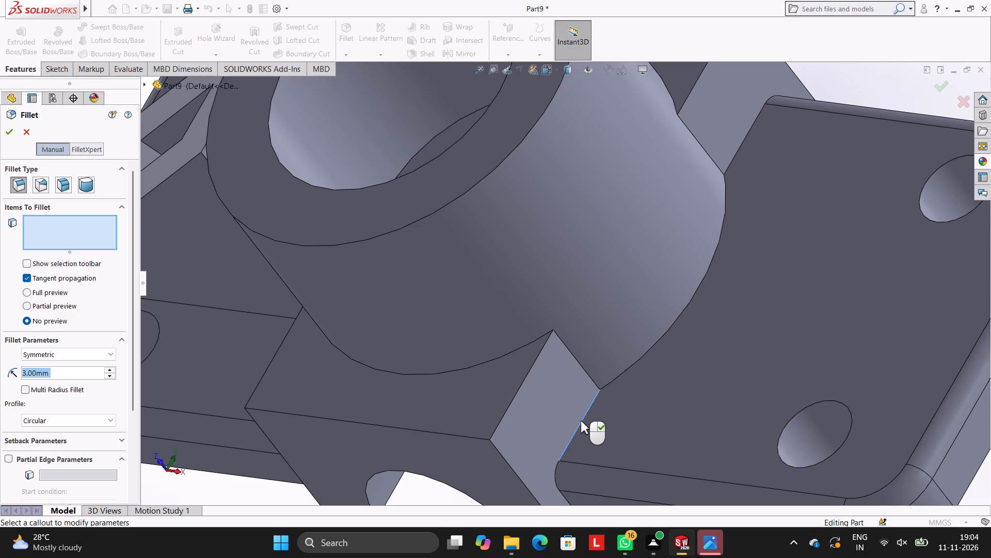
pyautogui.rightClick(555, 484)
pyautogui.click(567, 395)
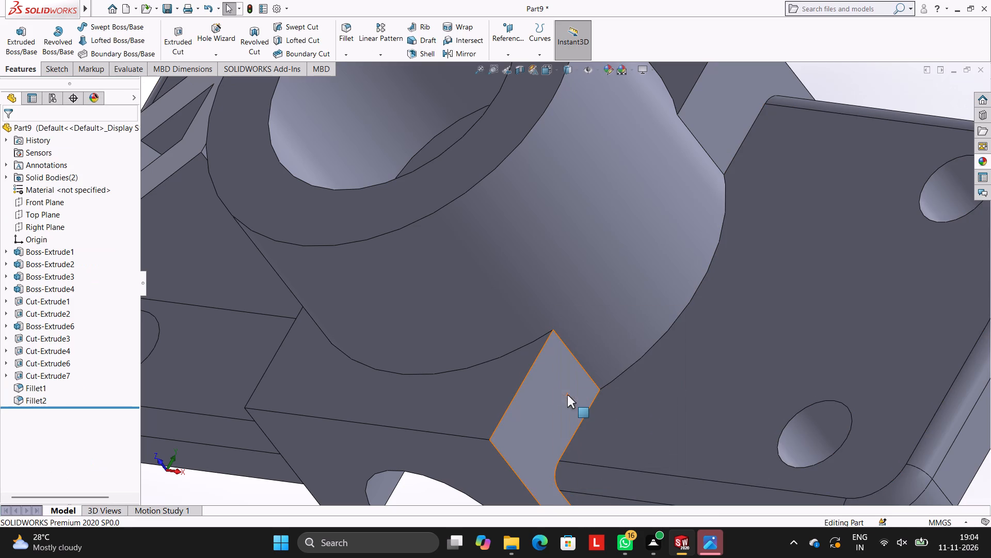
# Fillet only the curved edge where the boss meets the plate opposite the rib with a 3 mm radius.
pyautogui.click(581, 425)
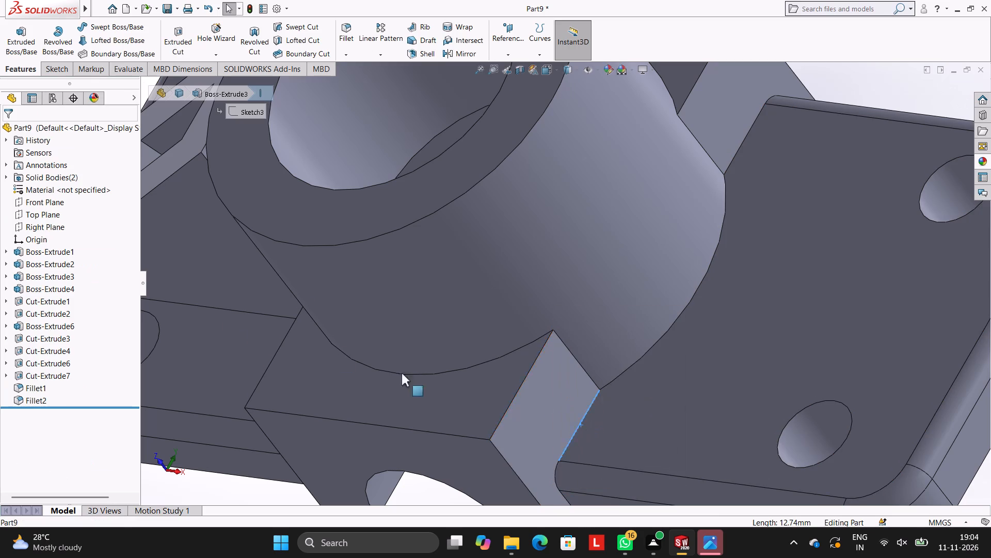
pyautogui.click(352, 54)
pyautogui.click(360, 61)
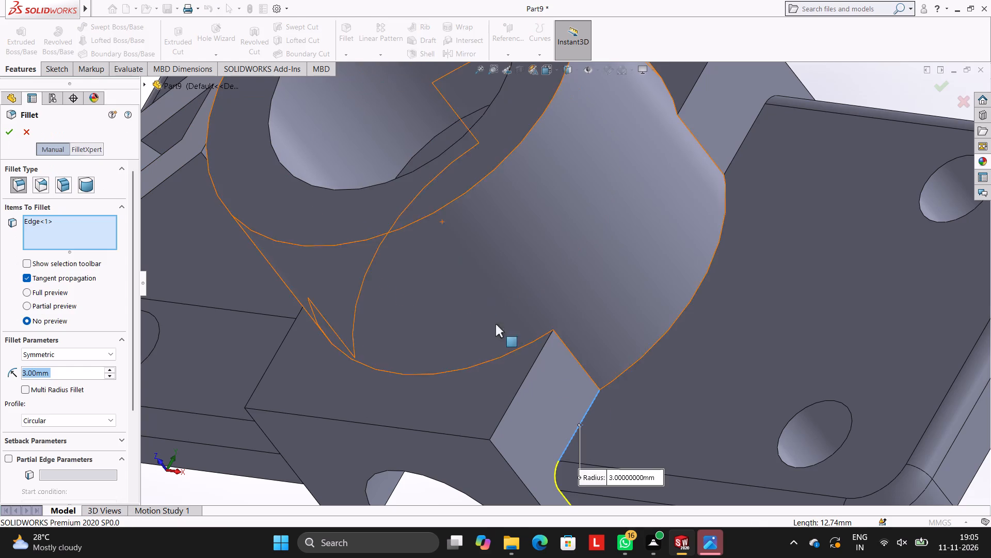
pyautogui.click(584, 417)
pyautogui.click(584, 417)
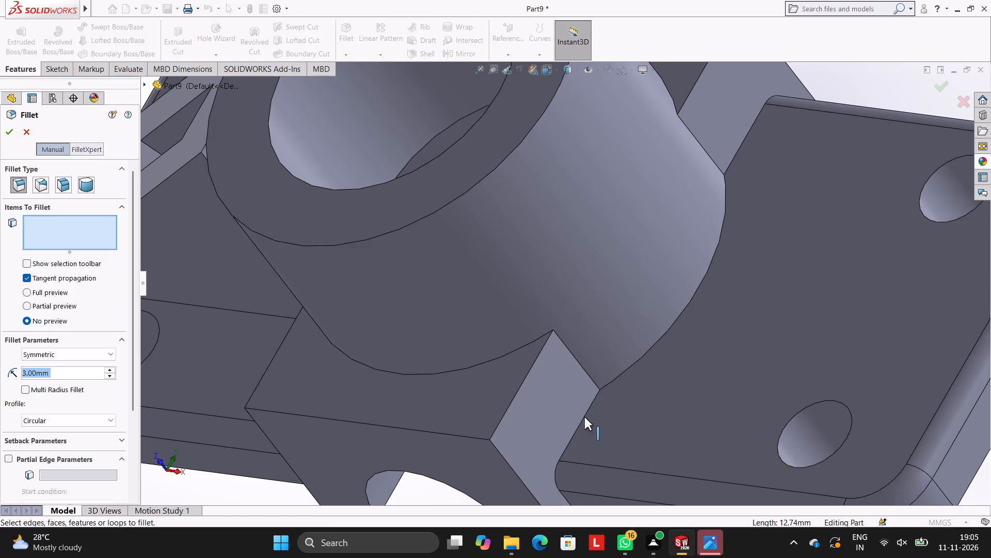
pyautogui.click(582, 417)
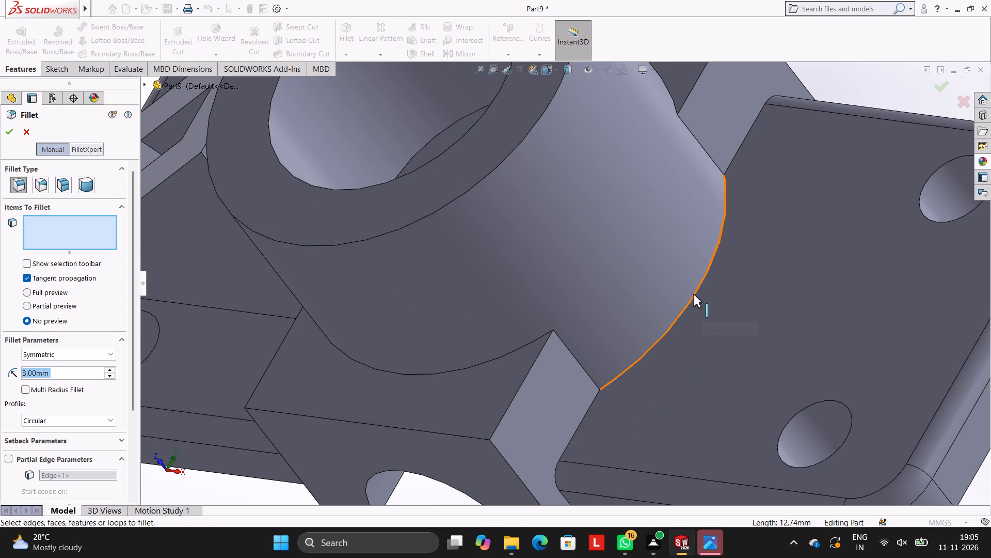
pyautogui.click(693, 294)
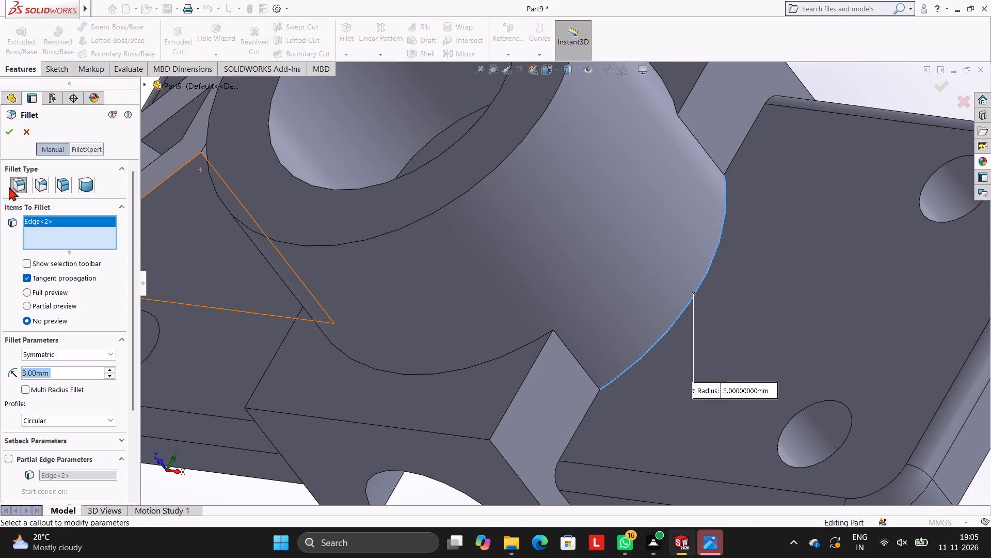
pyautogui.click(12, 134)
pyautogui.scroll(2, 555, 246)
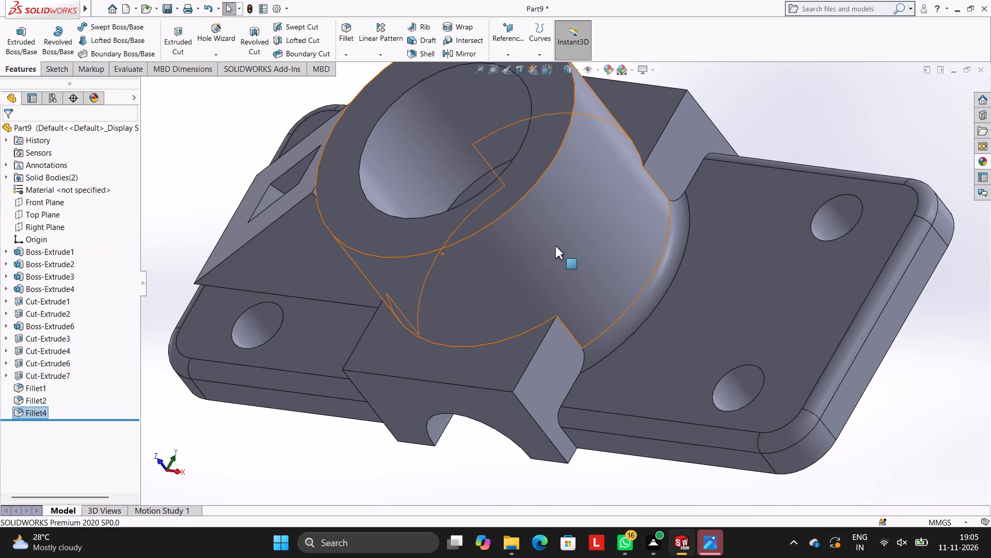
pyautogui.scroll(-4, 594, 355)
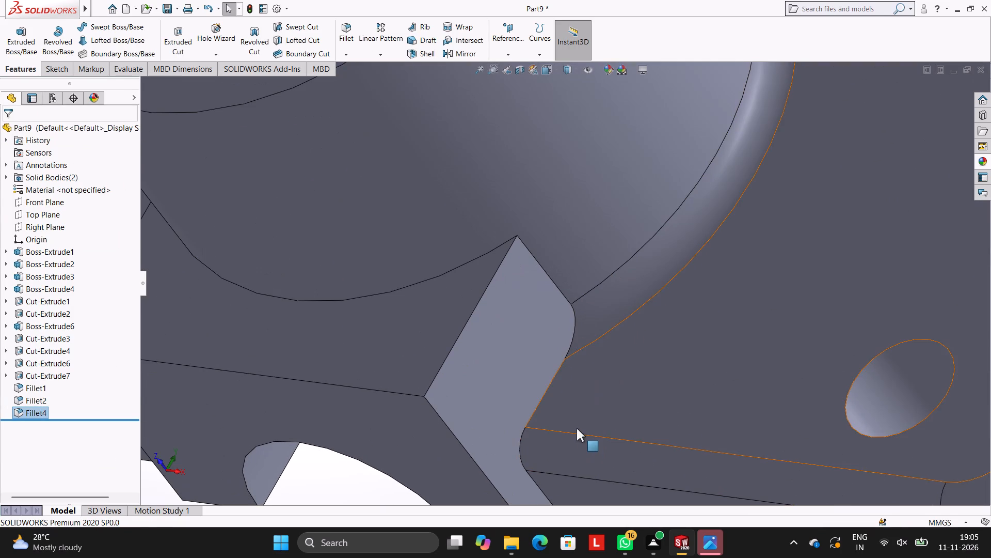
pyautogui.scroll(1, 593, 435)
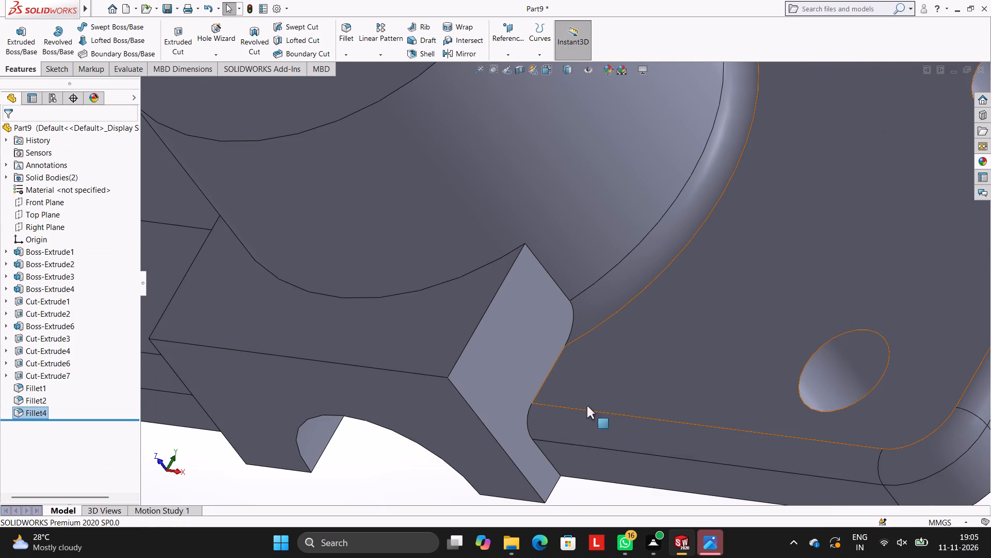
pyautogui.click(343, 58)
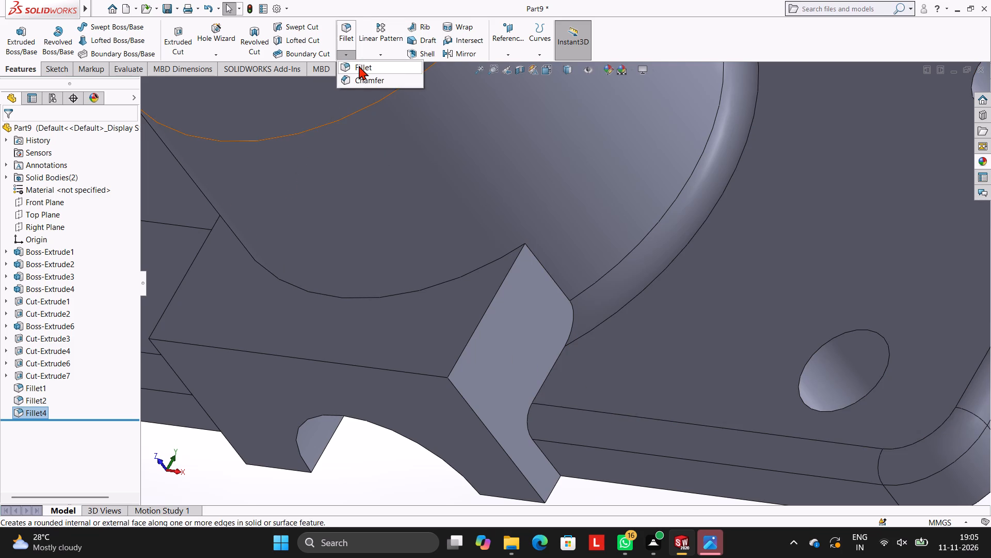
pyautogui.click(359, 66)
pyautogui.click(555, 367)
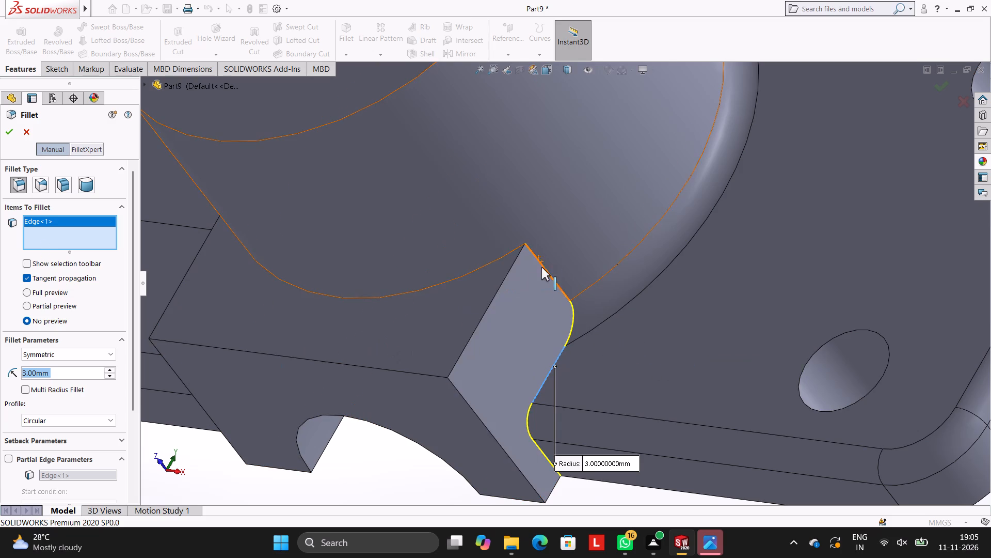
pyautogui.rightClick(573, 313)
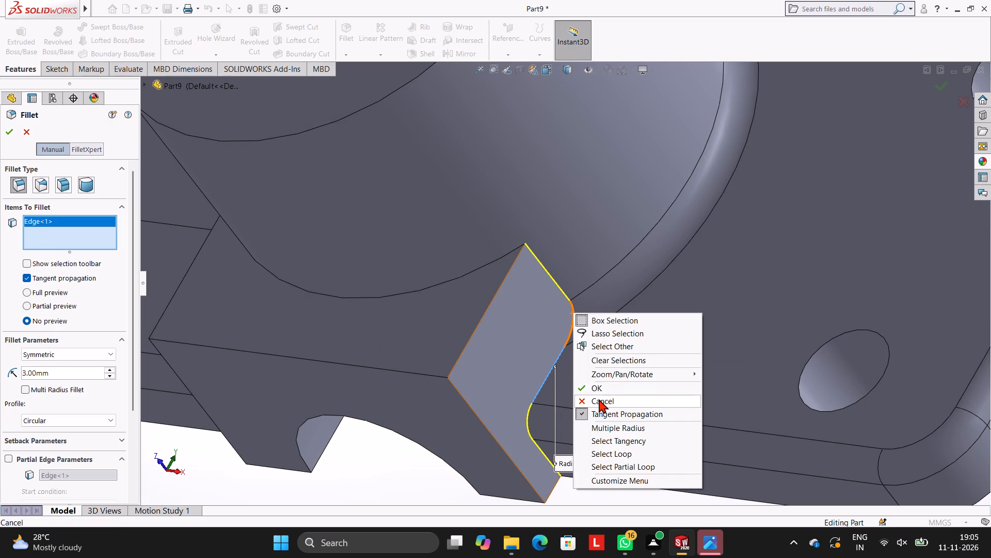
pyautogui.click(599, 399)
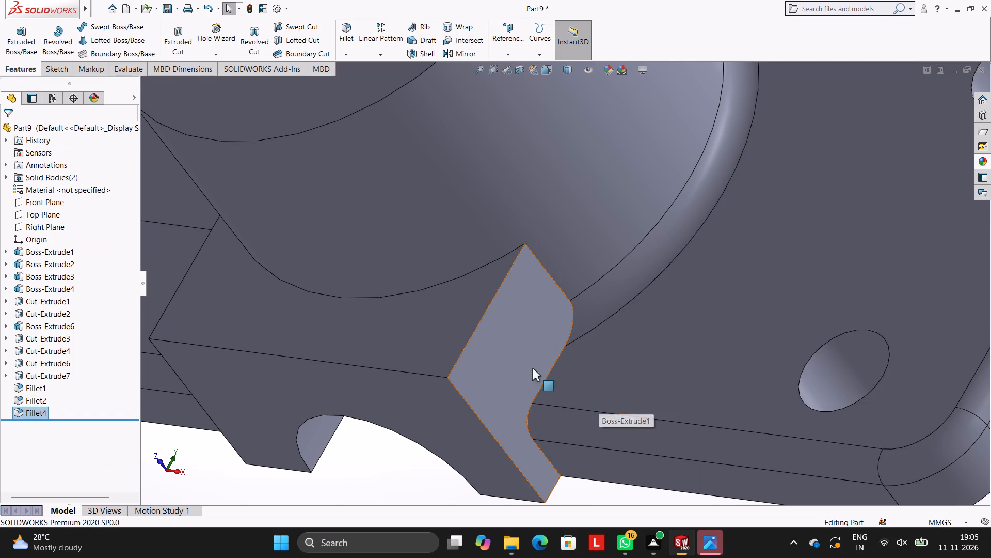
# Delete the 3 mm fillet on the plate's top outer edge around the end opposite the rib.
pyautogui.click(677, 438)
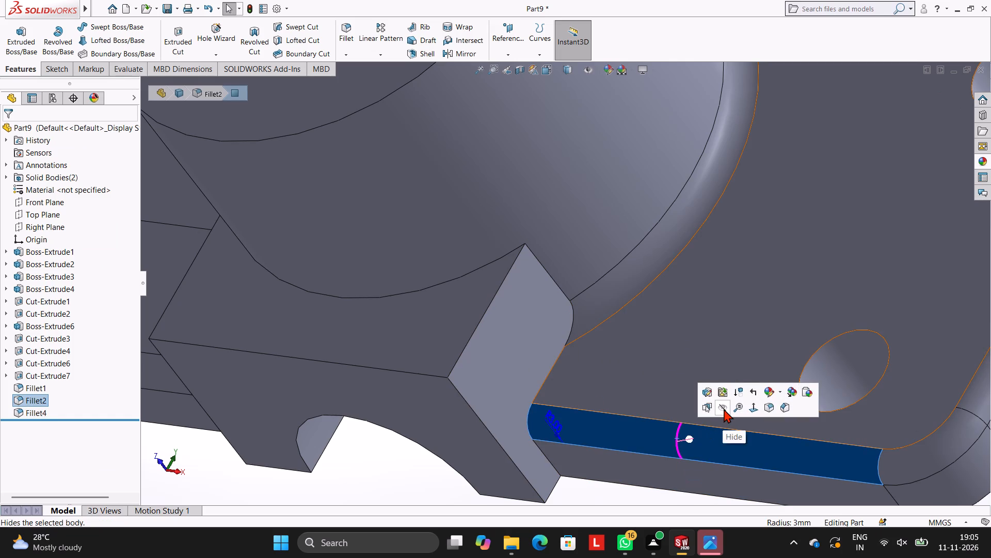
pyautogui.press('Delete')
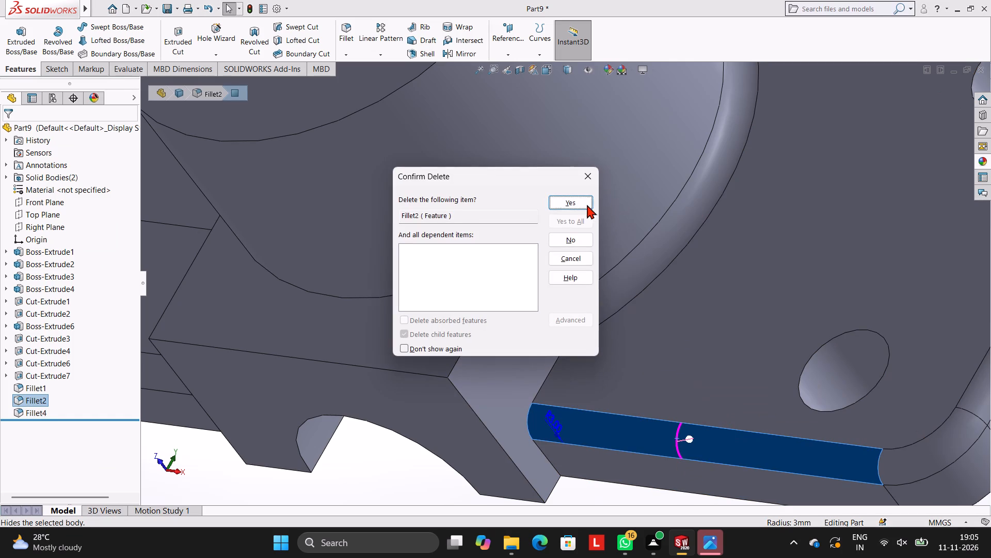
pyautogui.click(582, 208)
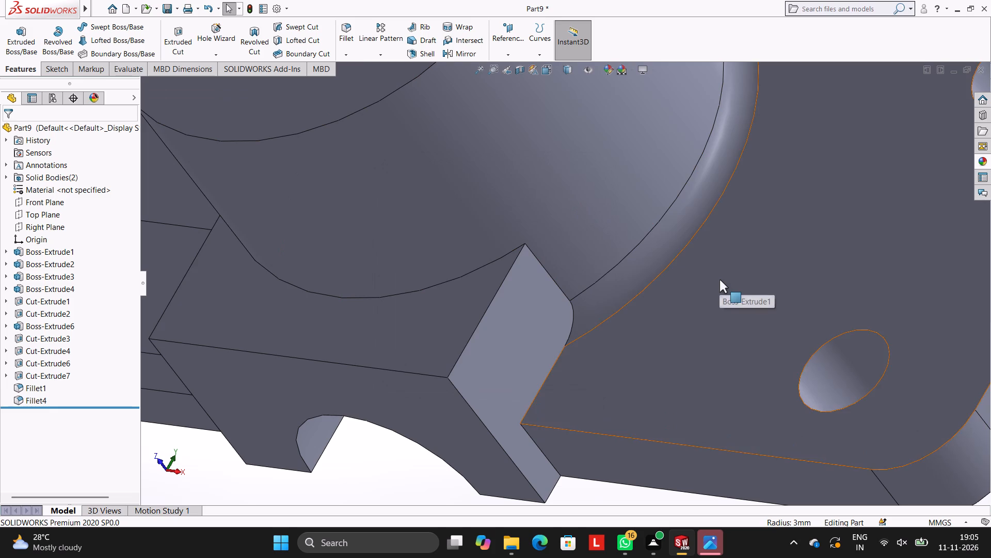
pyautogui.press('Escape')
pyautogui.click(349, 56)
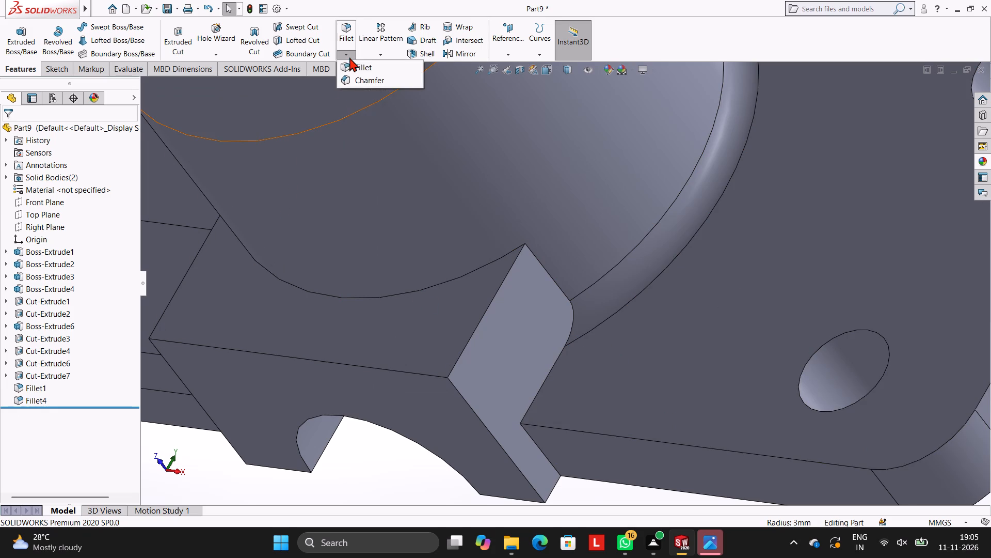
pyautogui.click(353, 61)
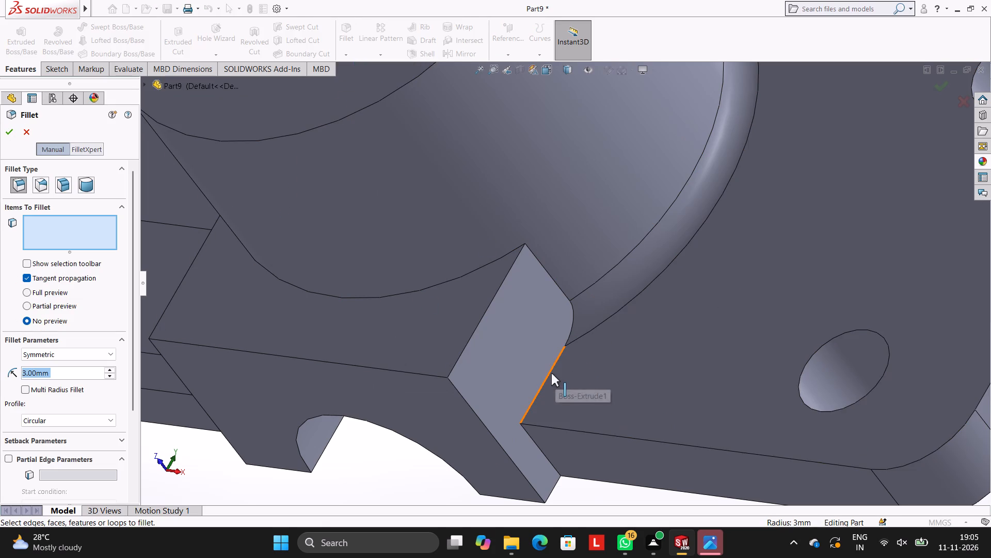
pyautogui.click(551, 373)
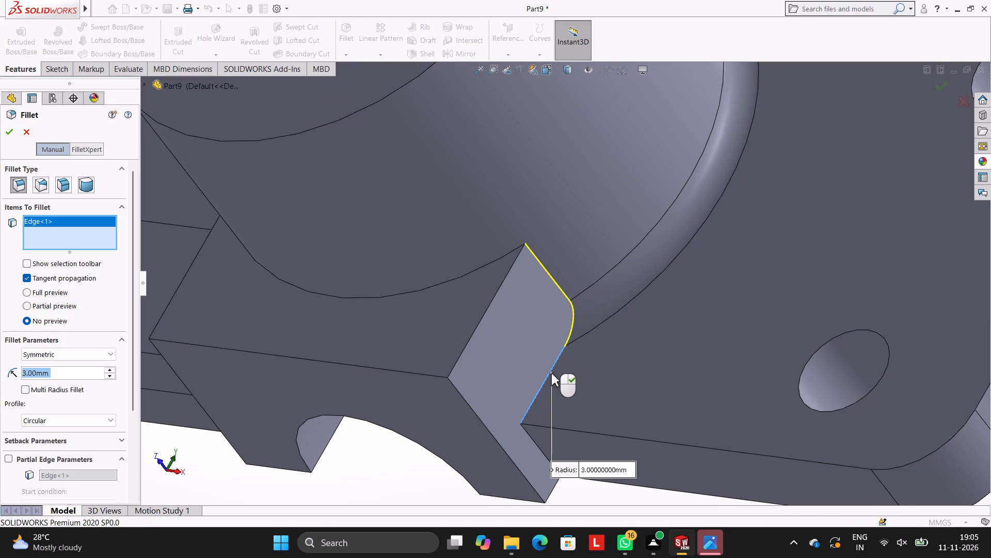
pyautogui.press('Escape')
# Undo the fillet deletion, the boss-to-plate fillet and both fillets on the plate's top outer edges.
pyautogui.hotkey('ctrl', 'z')
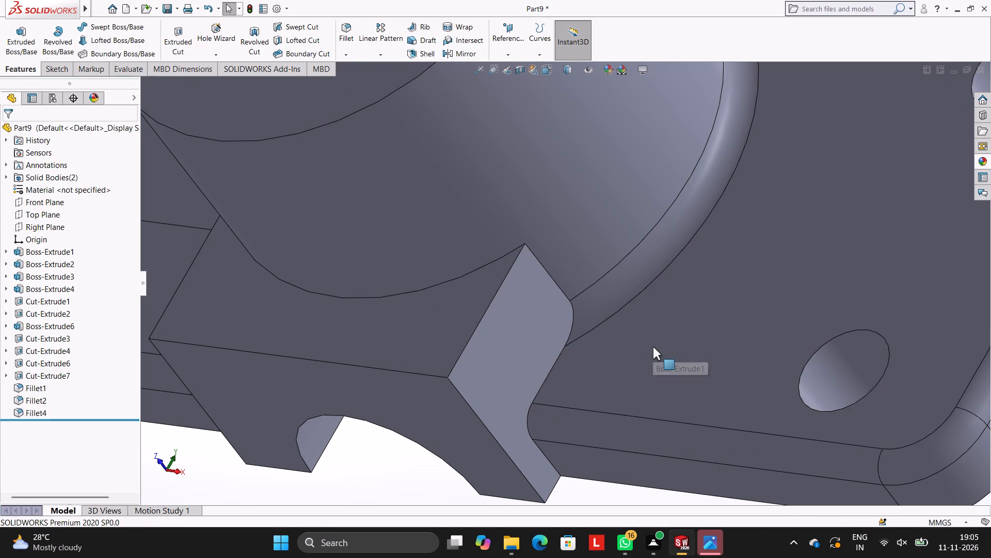
pyautogui.hotkey('ctrl', 'z')
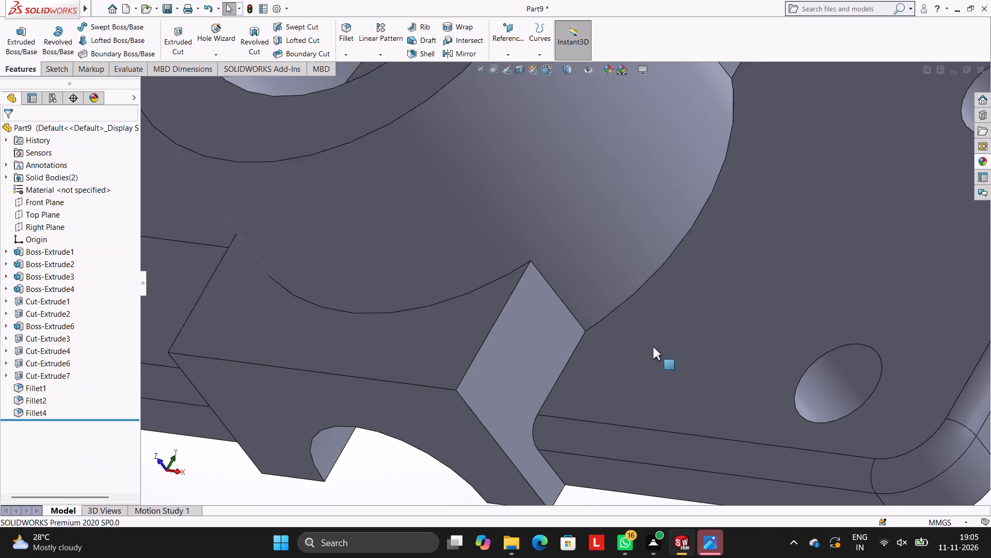
pyautogui.hotkey('ctrl', 'z')
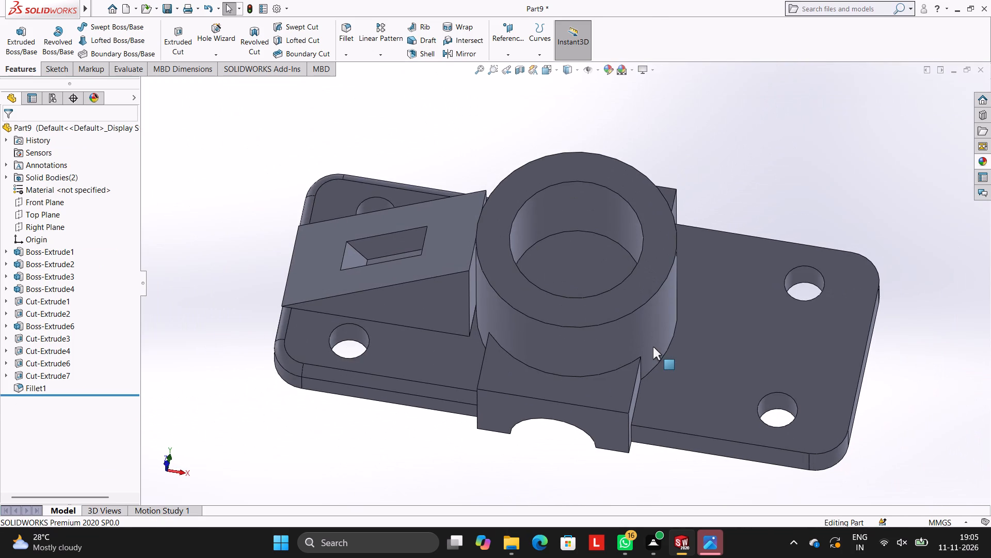
pyautogui.hotkey('ctrl', 'z')
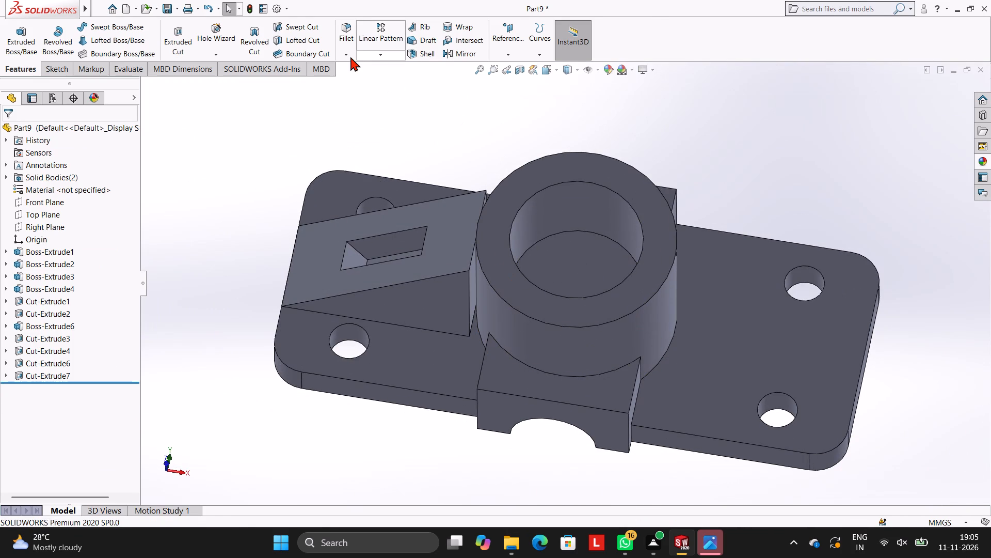
# Fillet the two straight edges where the crossing block meets the plate opposite the rib, using a 3 mm radius.
pyautogui.click(350, 57)
pyautogui.click(360, 64)
pyautogui.moveTo(718, 348); pyautogui.dragTo(681, 326, button='middle')
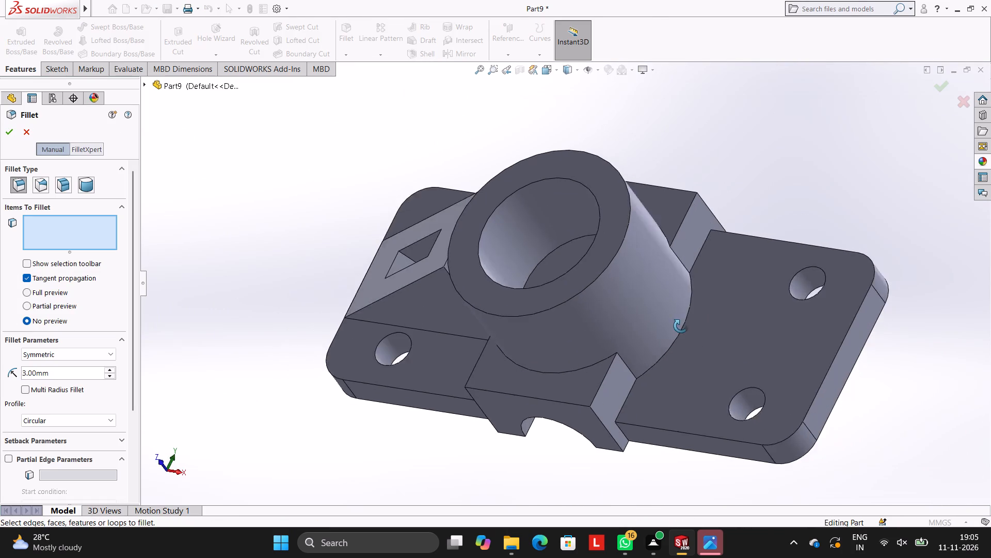
pyautogui.moveTo(681, 326); pyautogui.dragTo(681, 322, button='middle')
pyautogui.scroll(-4, 680, 333)
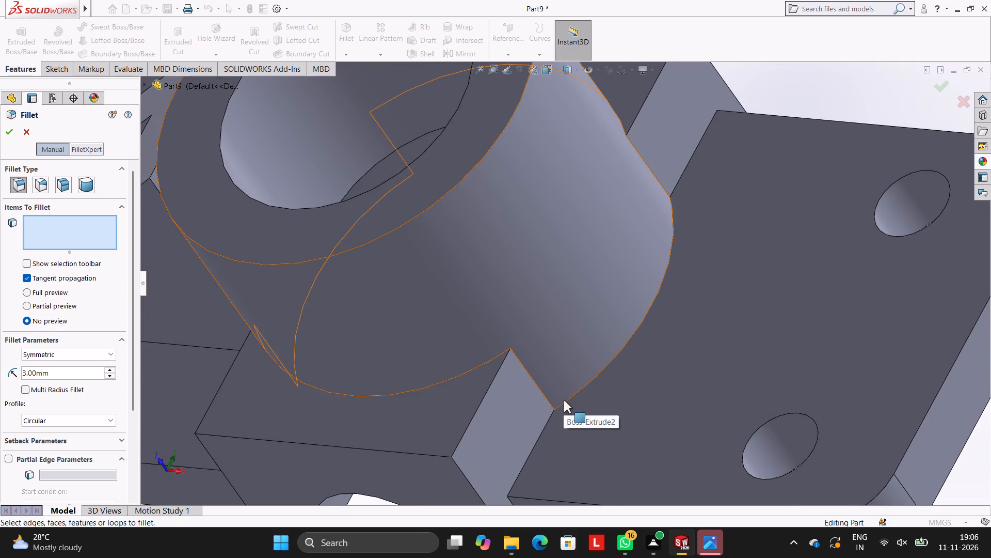
pyautogui.click(548, 423)
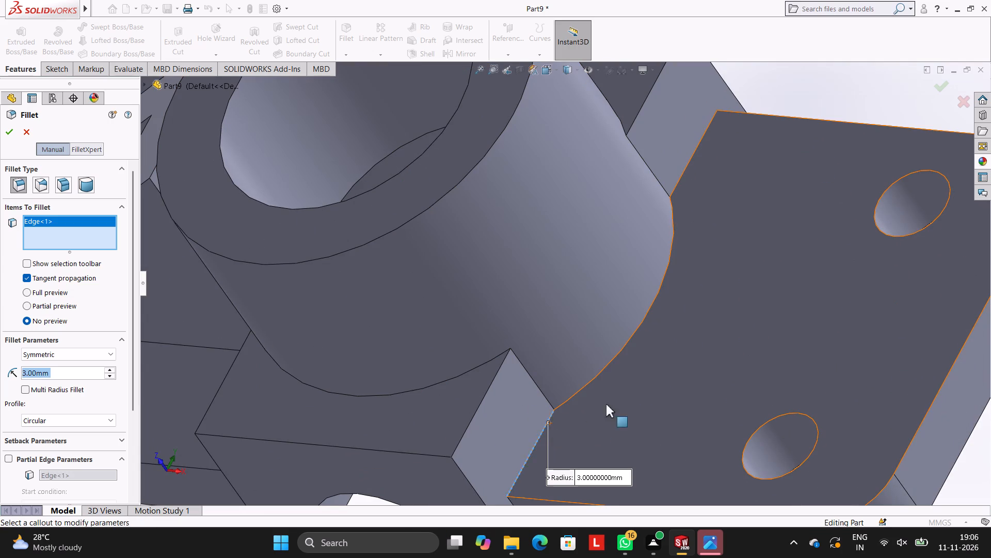
pyautogui.click(679, 183)
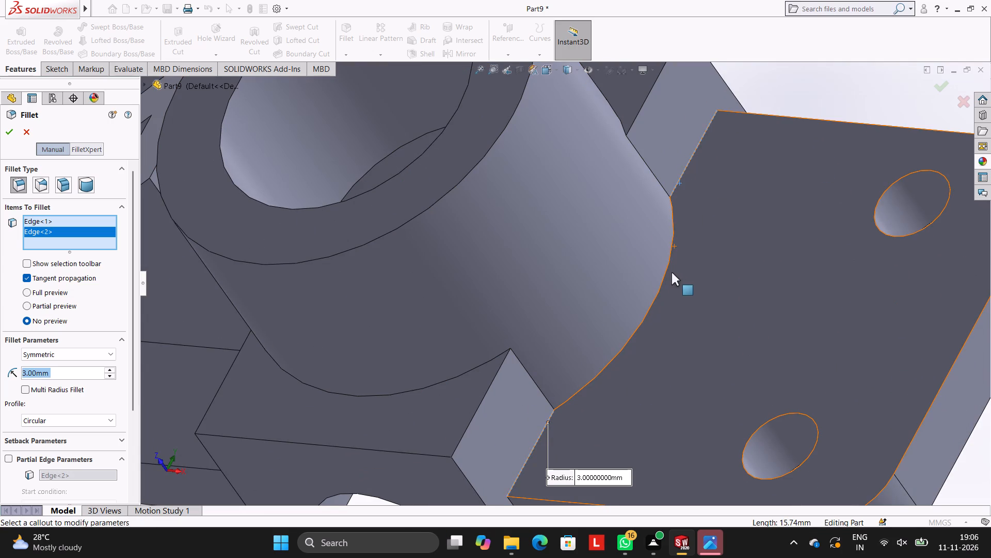
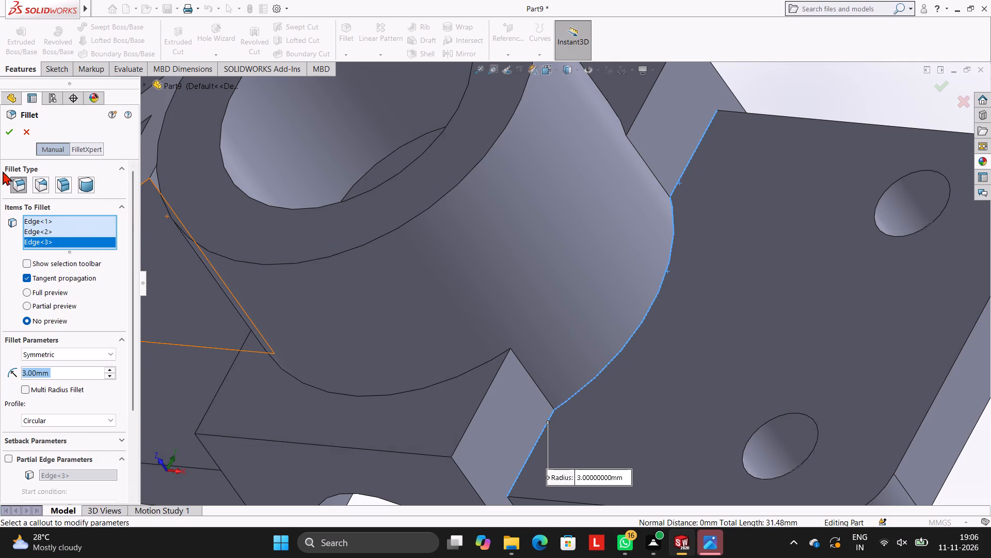
# Complete the 3 mm fillet along the block and boss edges meeting the plate opposite the rib.
pyautogui.click(8, 131)
pyautogui.scroll(3, 536, 299)
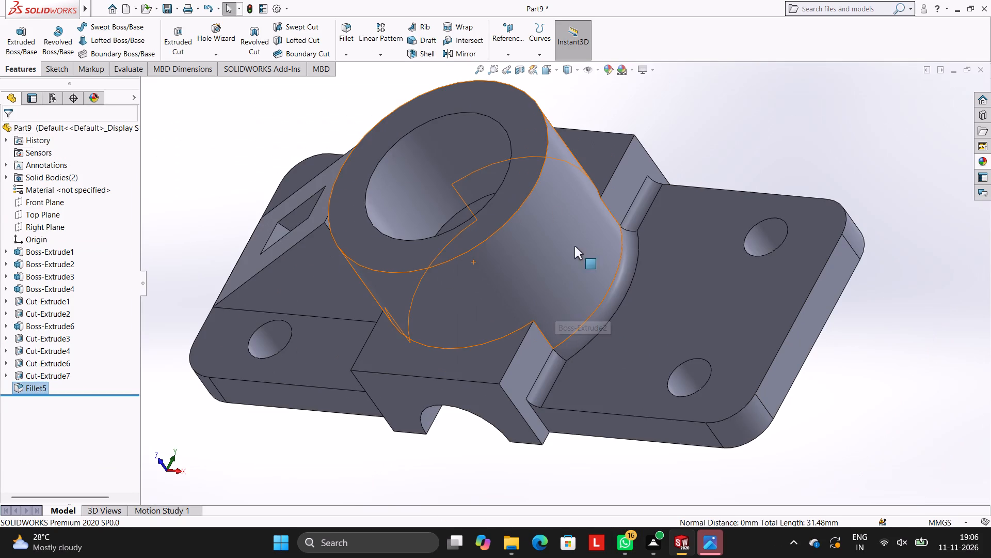
# Fillet the plate's top outer edge around the end opposite the rib with a 3 mm radius.
pyautogui.click(340, 51)
pyautogui.click(351, 67)
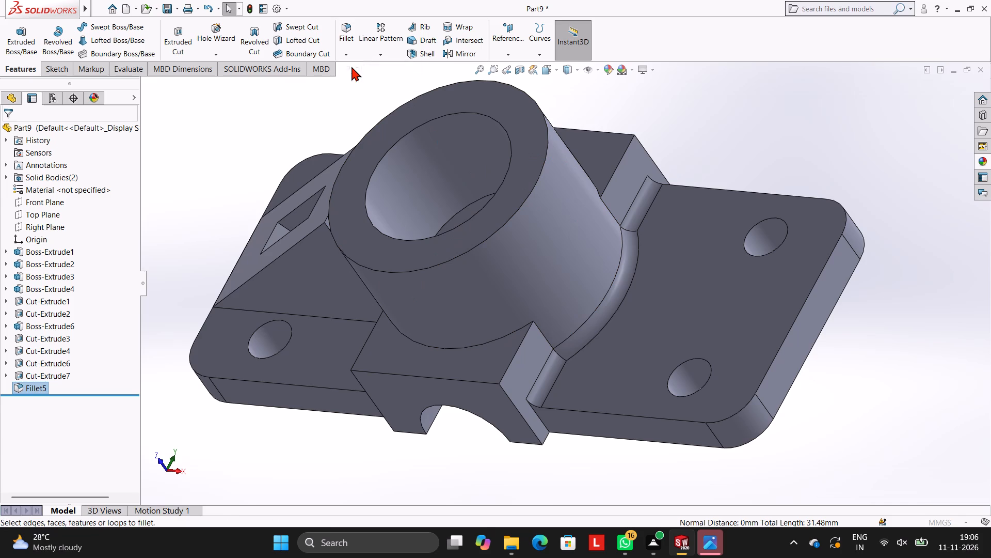
pyautogui.click(605, 412)
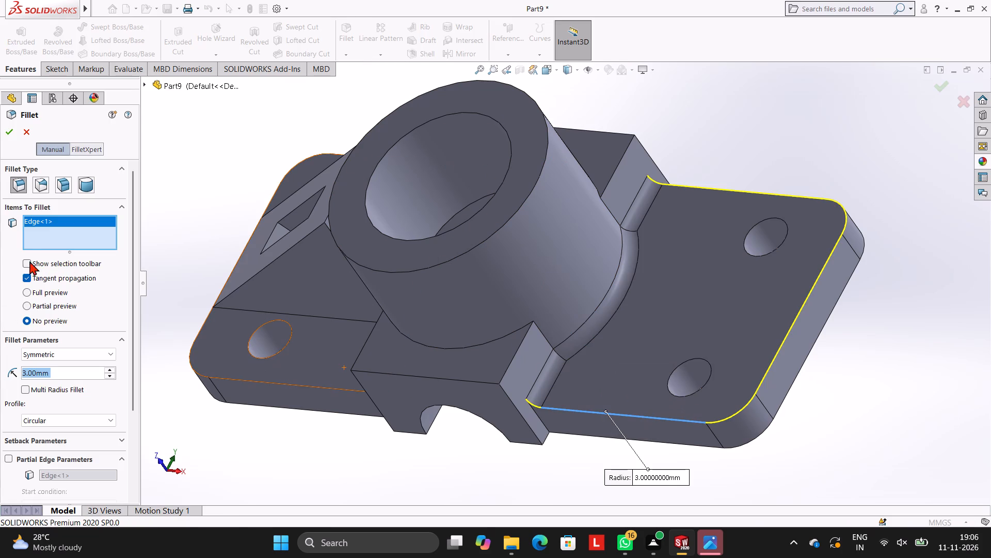
pyautogui.click(6, 137)
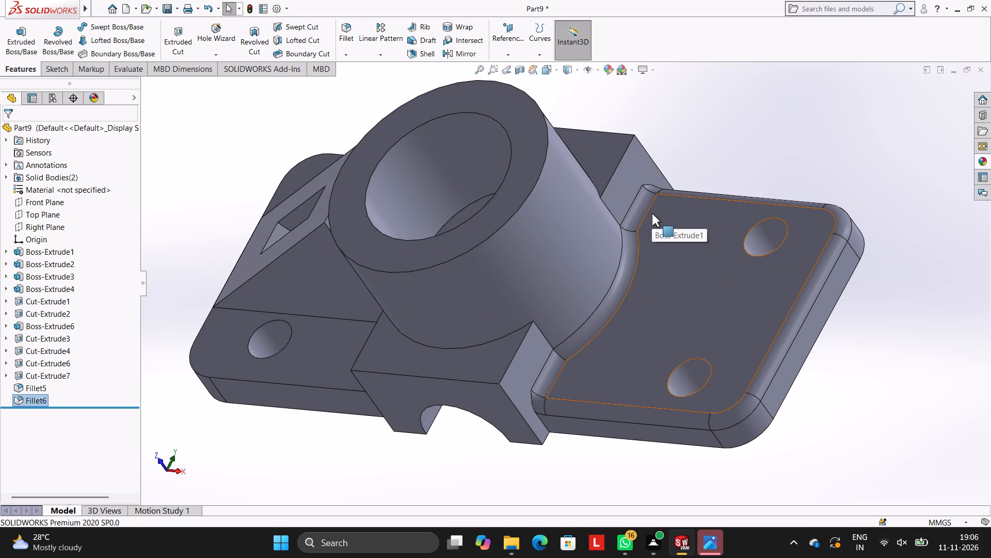
# Fillet the edges where the crossing block and boss meet the plate on the rib side with a 3 mm radius.
pyautogui.moveTo(632, 263); pyautogui.dragTo(655, 200, button='middle')
pyautogui.scroll(-2, 375, 348)
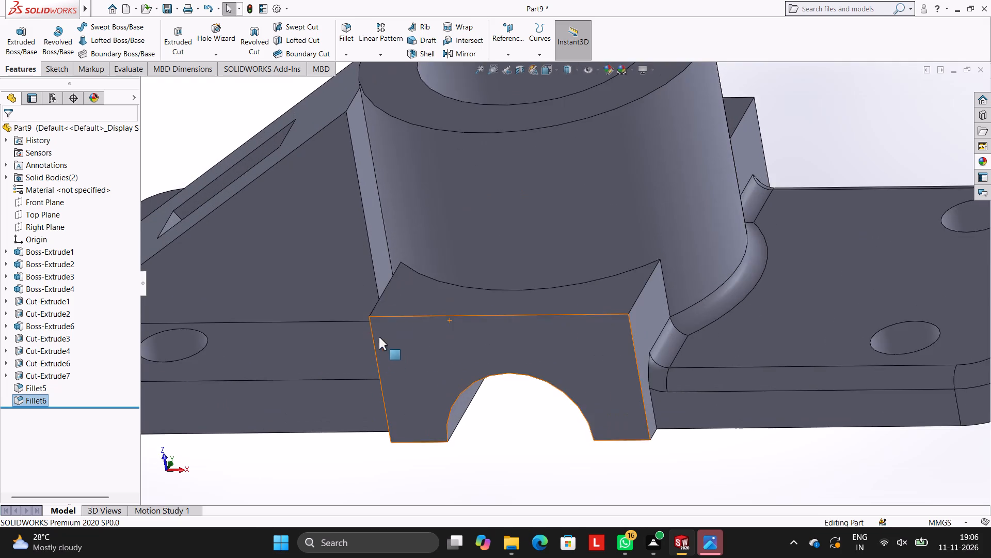
pyautogui.moveTo(397, 301); pyautogui.dragTo(465, 289, button='middle')
pyautogui.scroll(3, 418, 282)
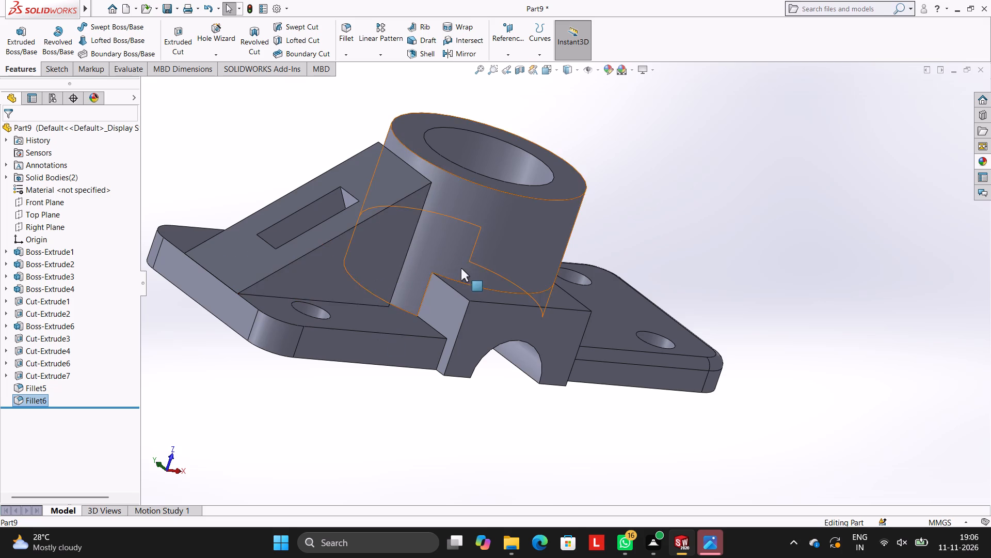
pyautogui.scroll(3, 465, 255)
pyautogui.moveTo(579, 239); pyautogui.dragTo(530, 236, button='middle')
pyautogui.scroll(-3, 515, 241)
pyautogui.moveTo(523, 227); pyautogui.dragTo(546, 235, button='middle')
pyautogui.scroll(-1, 549, 233)
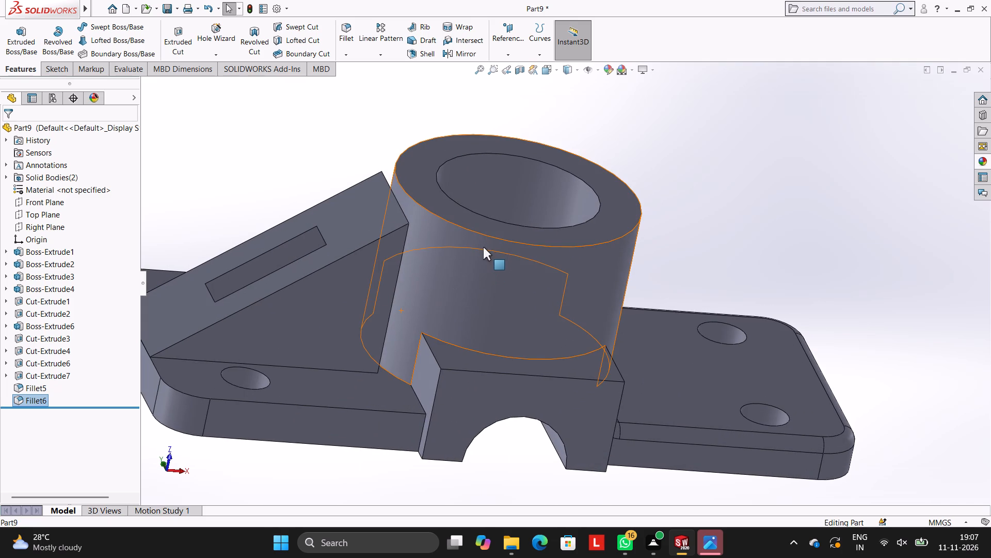
pyautogui.scroll(3, 407, 320)
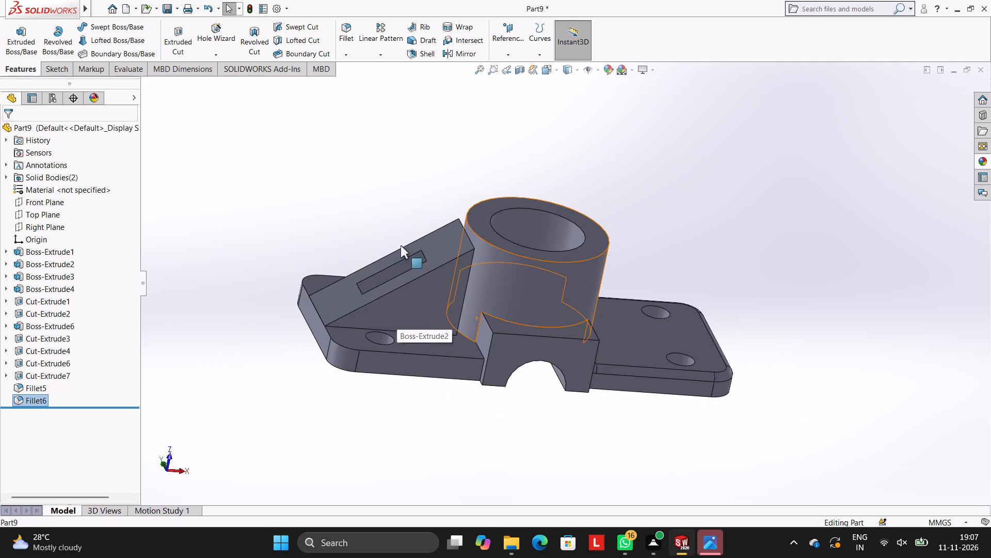
pyautogui.click(351, 56)
pyautogui.click(362, 66)
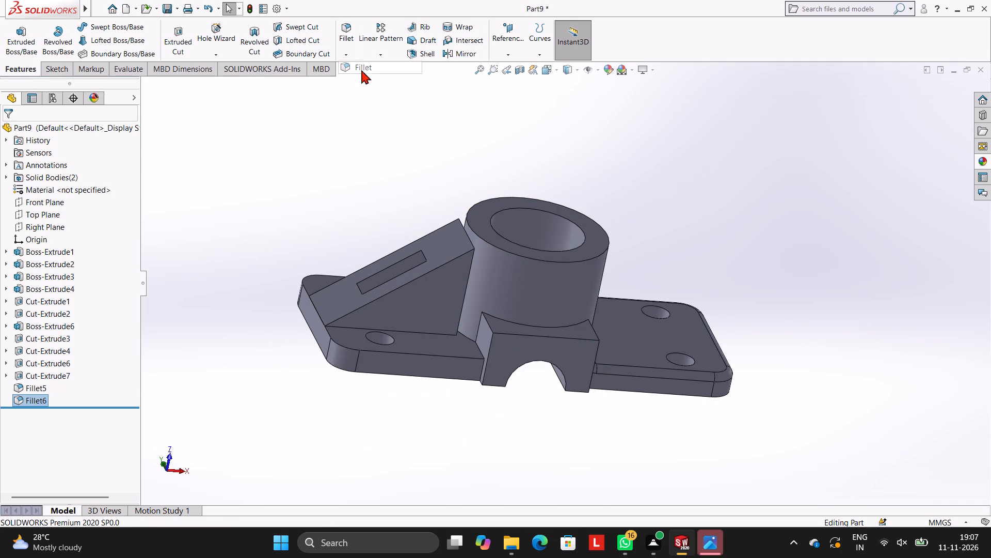
pyautogui.click(480, 351)
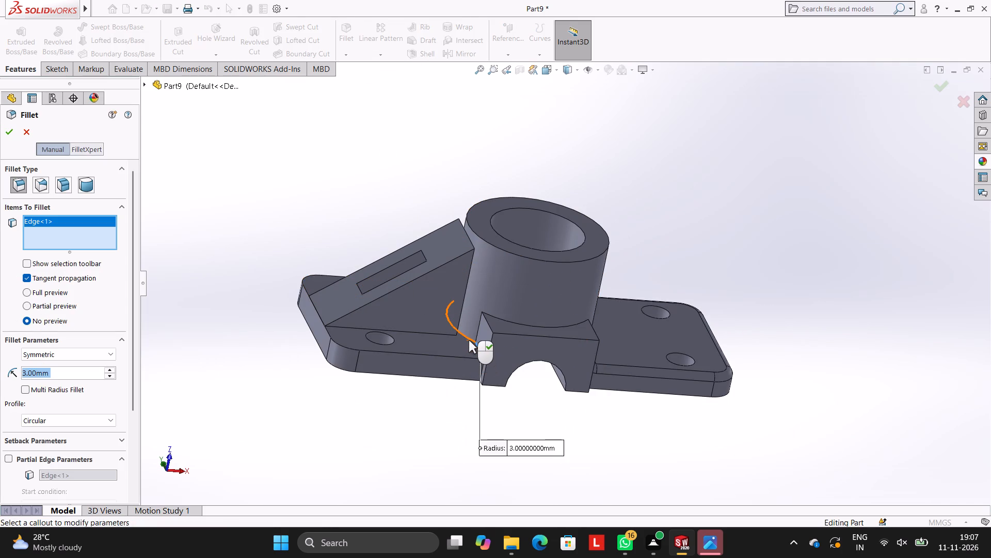
pyautogui.click(469, 340)
pyautogui.moveTo(453, 271); pyautogui.dragTo(544, 320, button='middle')
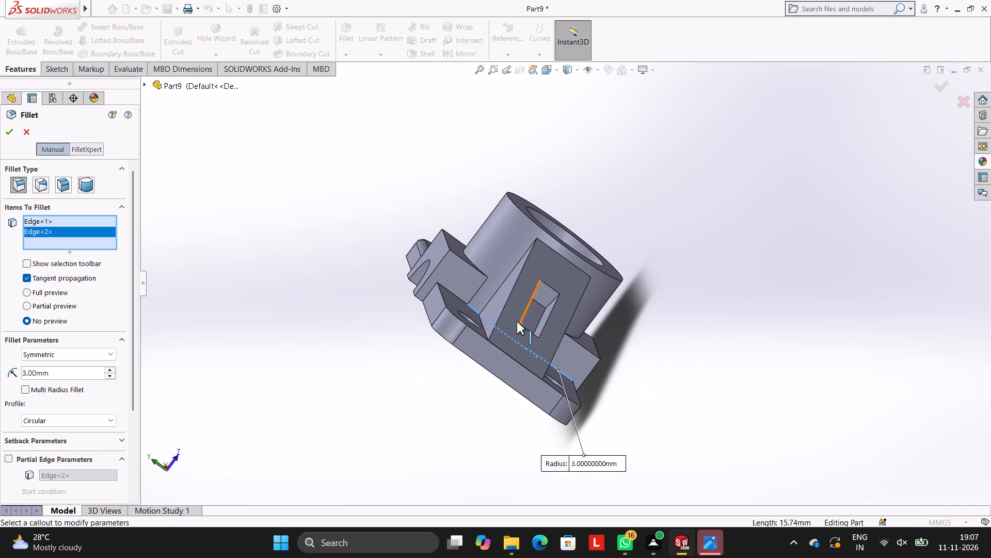
pyautogui.click(450, 291)
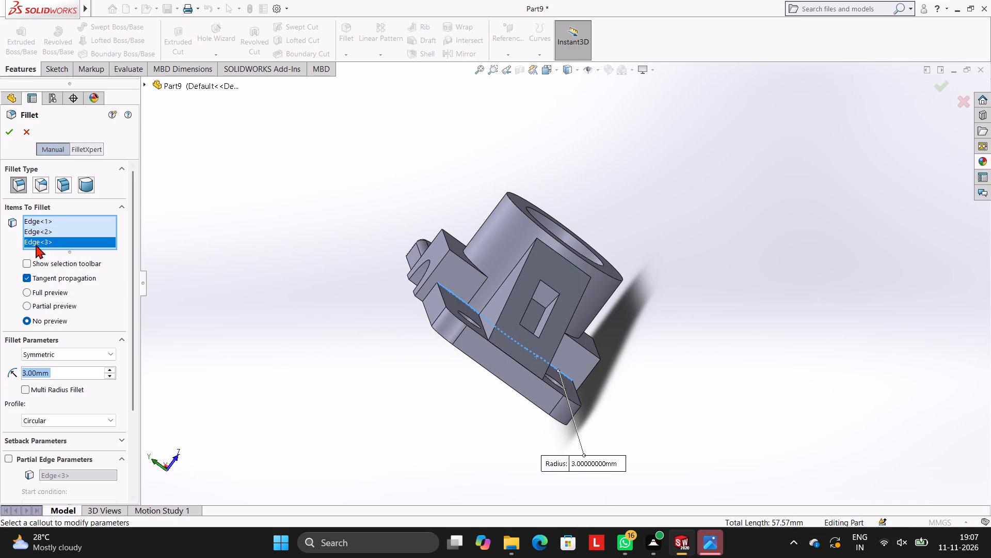
pyautogui.click(6, 132)
pyautogui.click(259, 200)
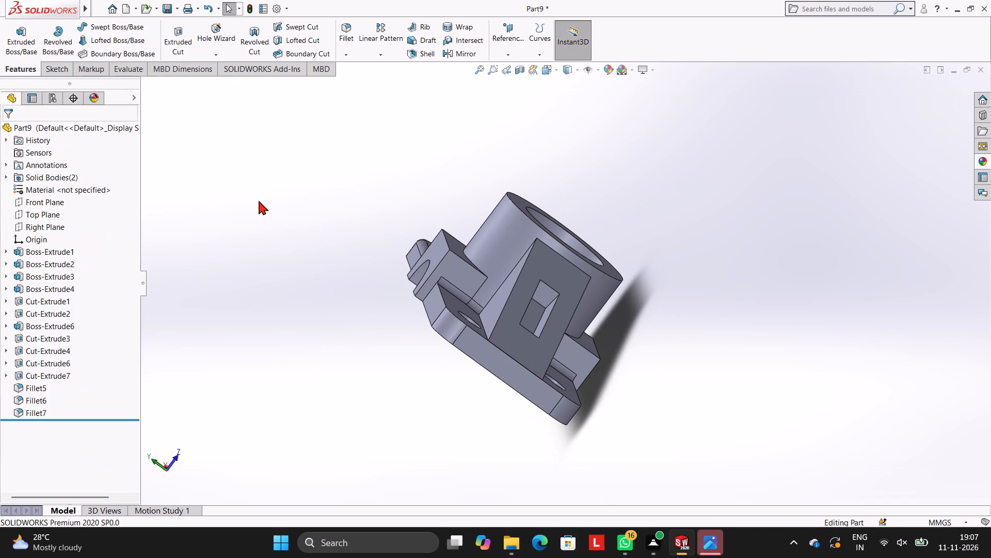
# Fillet the plate's top outer edge around the rib end with a 3 mm radius.
pyautogui.moveTo(829, 255); pyautogui.dragTo(746, 222, button='middle')
pyautogui.scroll(-3, 544, 381)
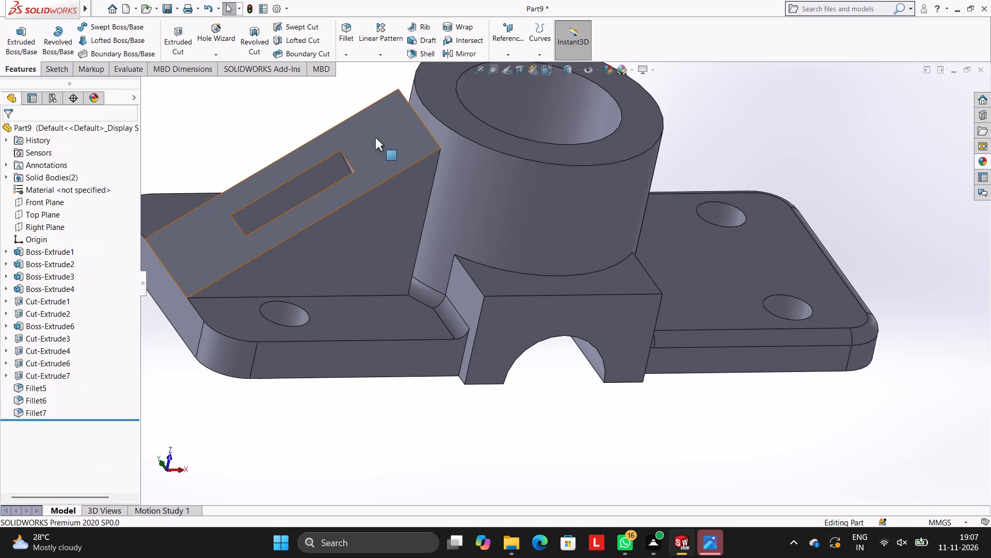
pyautogui.click(356, 57)
pyautogui.click(356, 67)
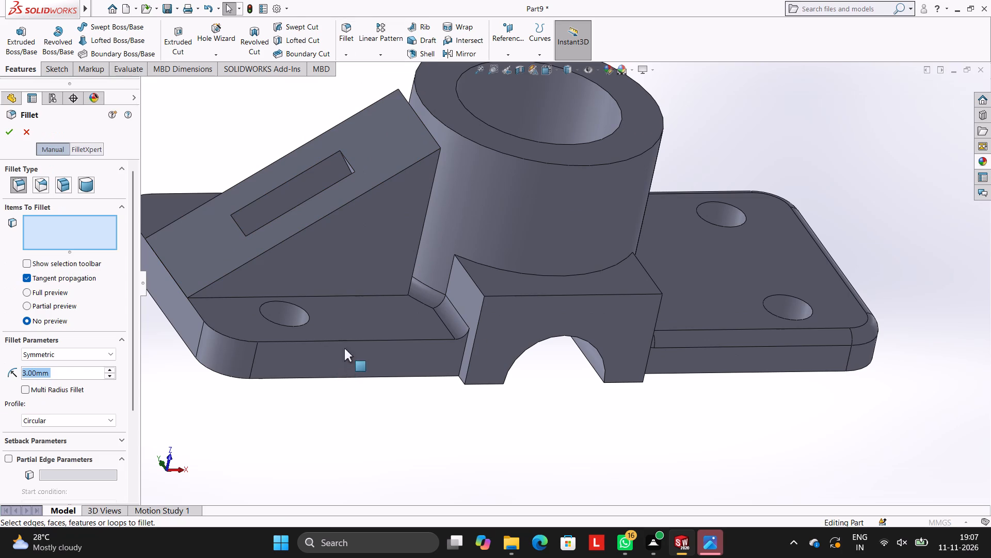
pyautogui.click(350, 342)
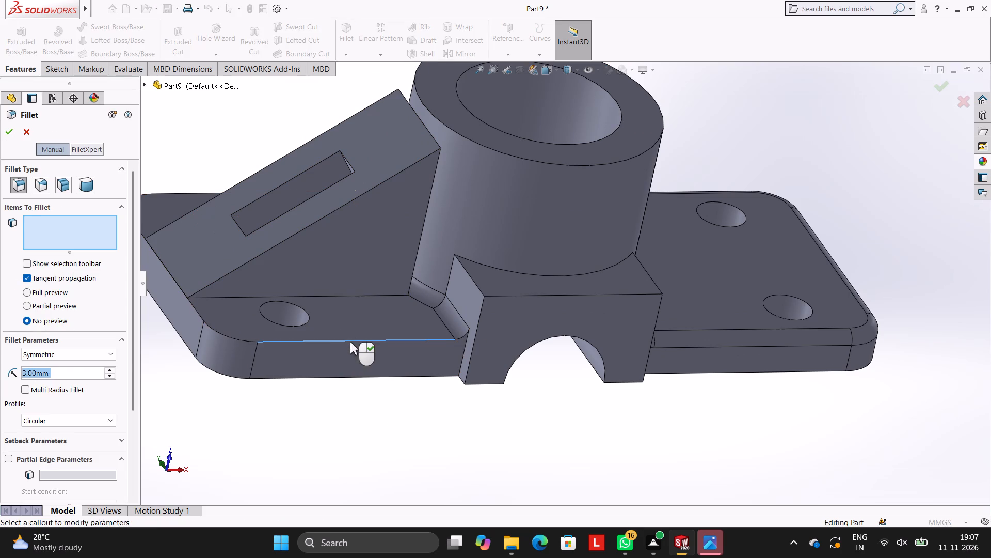
pyautogui.click(9, 133)
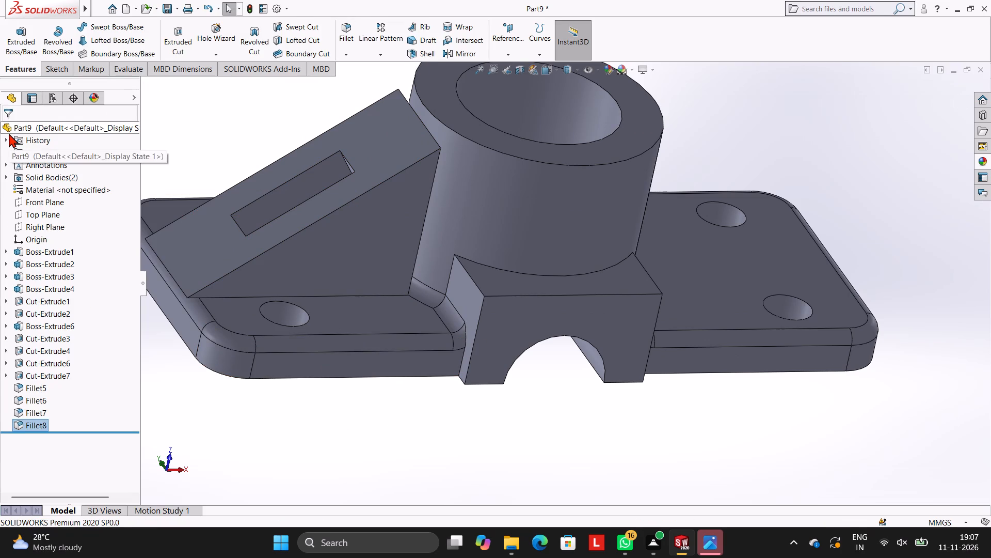
pyautogui.click(267, 116)
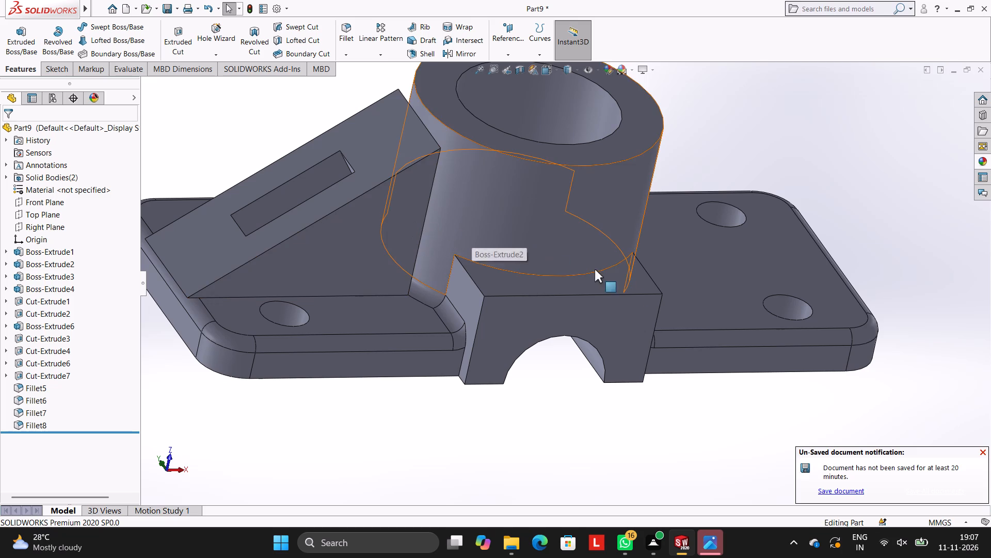
# Examine the filleted part from above and below, including where the rib overhangs the plate's end.
pyautogui.scroll(3, 630, 280)
pyautogui.moveTo(755, 252); pyautogui.dragTo(678, 245, button='middle')
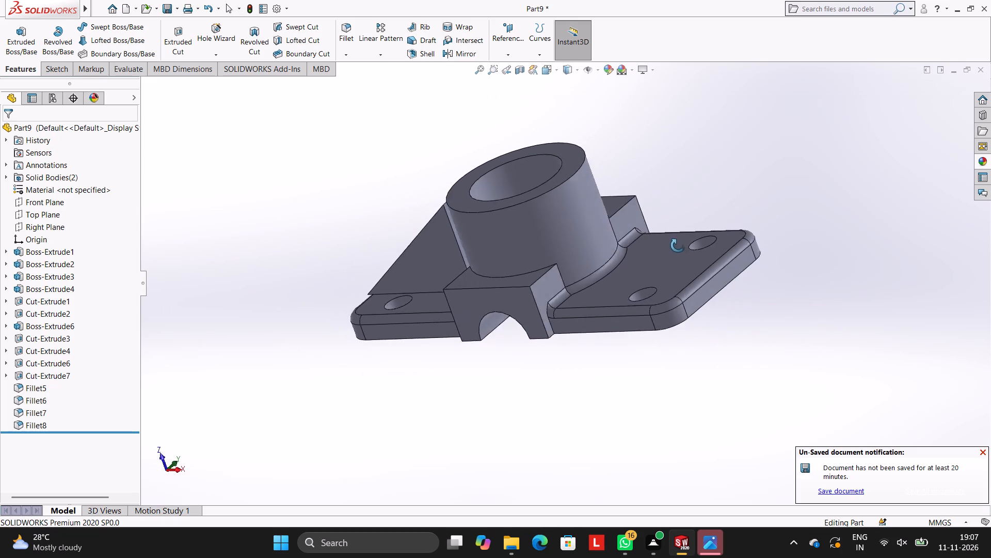
pyautogui.moveTo(678, 245); pyautogui.dragTo(712, 259, button='middle')
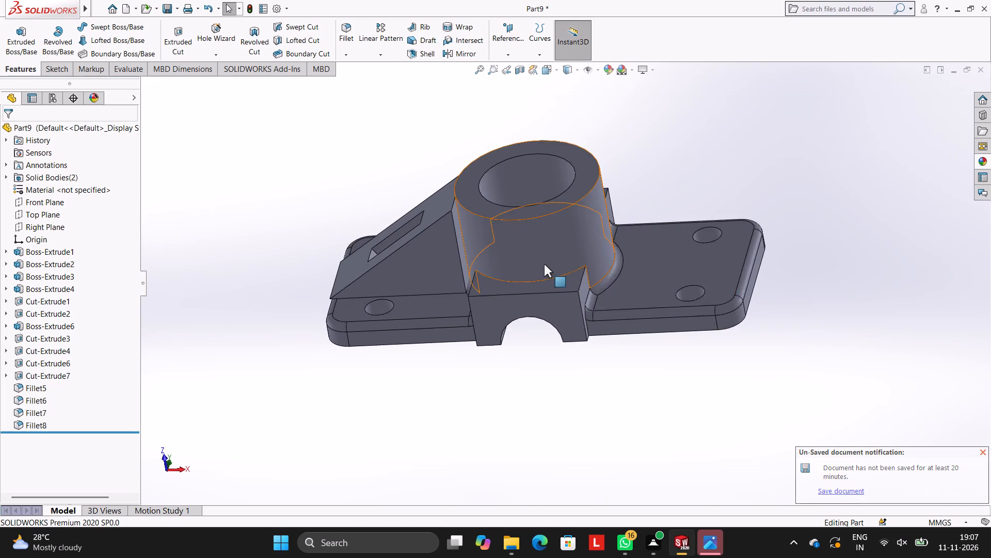
pyautogui.scroll(-3, 544, 264)
pyautogui.moveTo(428, 271); pyautogui.dragTo(482, 203, button='middle')
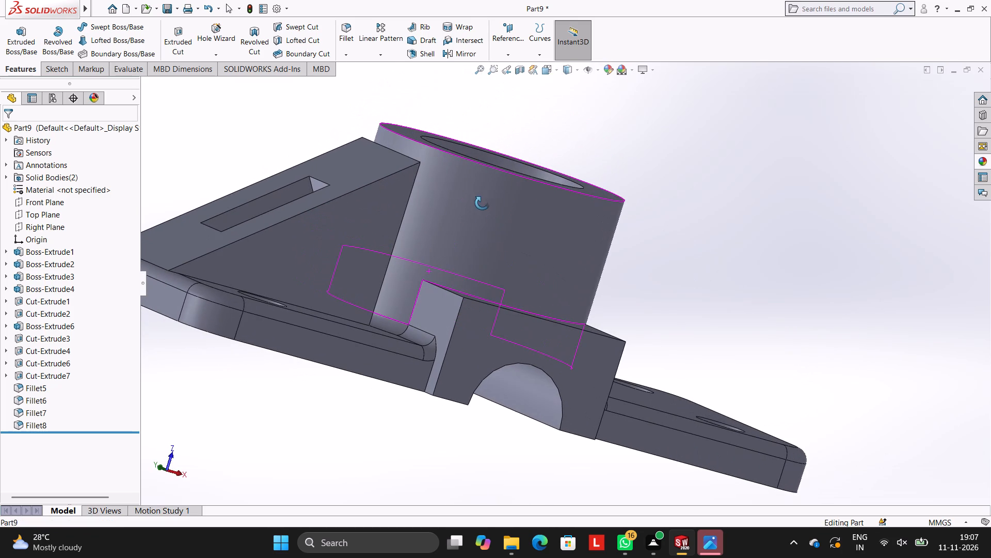
pyautogui.moveTo(482, 203); pyautogui.dragTo(482, 202, button='middle')
pyautogui.moveTo(366, 254); pyautogui.dragTo(355, 210, button='middle')
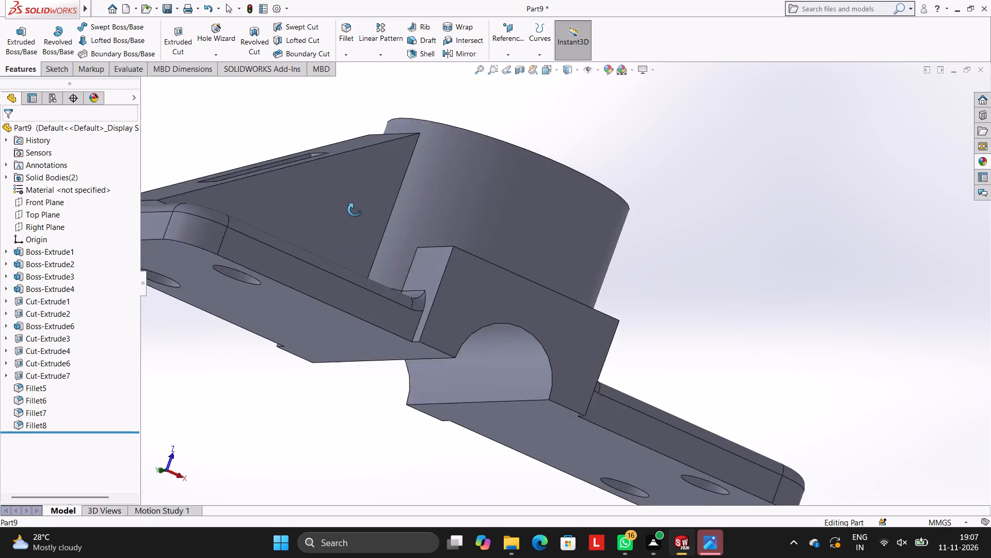
pyautogui.moveTo(355, 210); pyautogui.dragTo(401, 159, button='middle')
pyautogui.scroll(3, 335, 190)
pyautogui.moveTo(452, 204); pyautogui.dragTo(454, 192, button='middle')
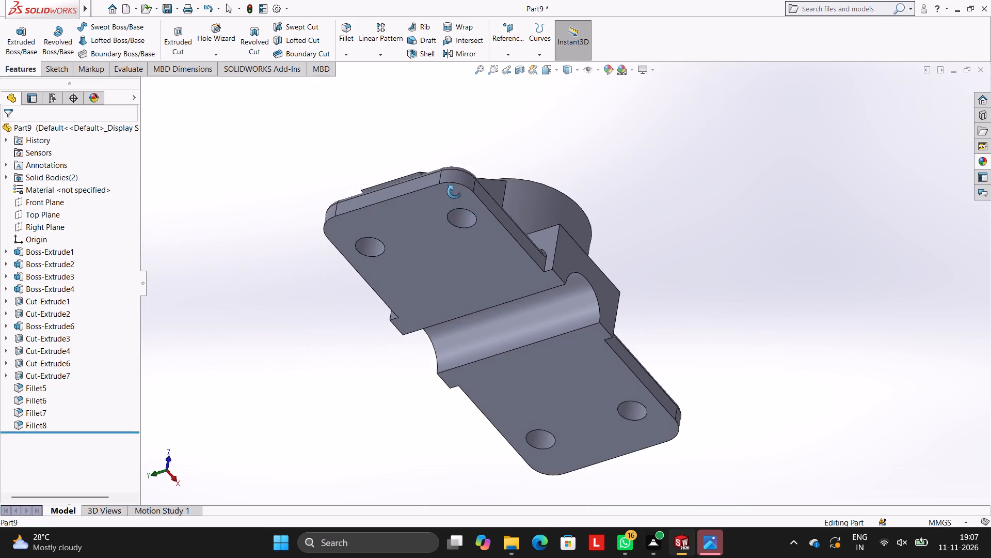
pyautogui.moveTo(454, 192); pyautogui.dragTo(442, 110, button='middle')
pyautogui.scroll(1, 434, 107)
pyautogui.scroll(-4, 434, 107)
pyautogui.scroll(-1, 476, 199)
pyautogui.moveTo(476, 199); pyautogui.dragTo(492, 246, button='middle')
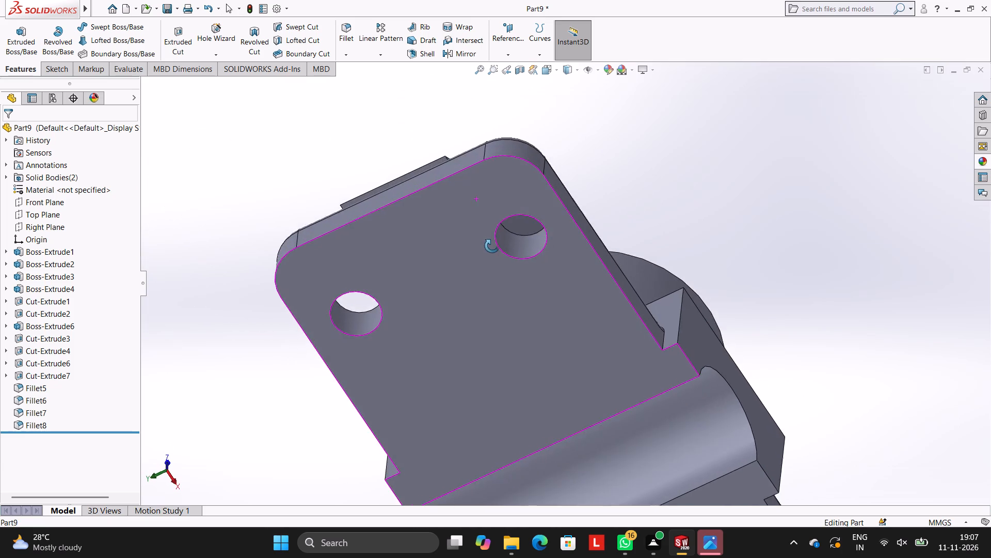
pyautogui.moveTo(492, 246); pyautogui.dragTo(495, 281, button='middle')
pyautogui.scroll(-5, 425, 166)
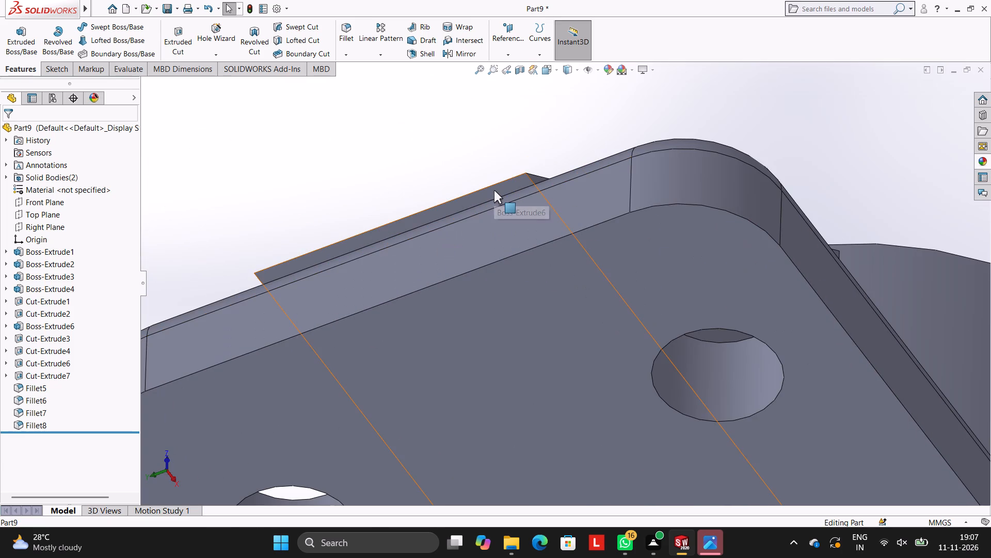
pyautogui.scroll(-5, 494, 190)
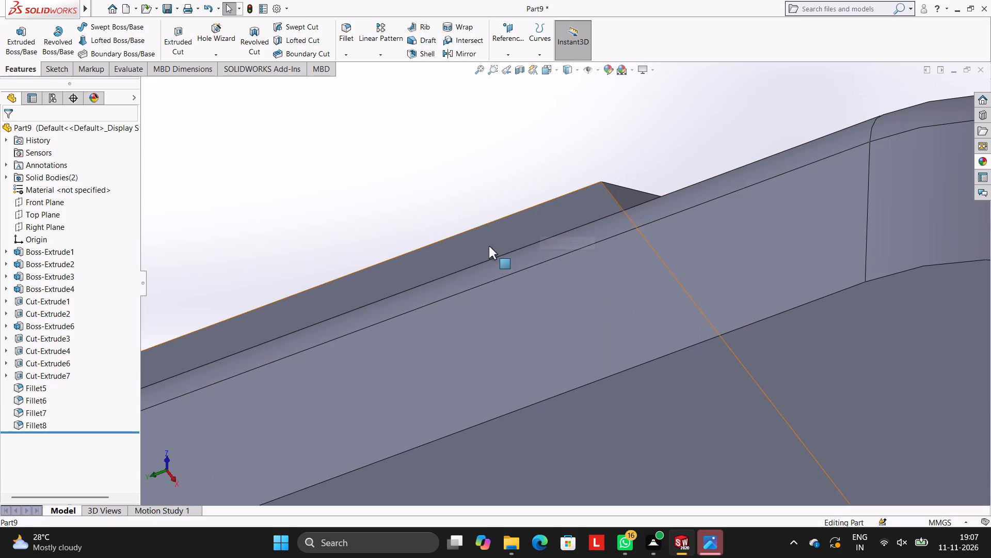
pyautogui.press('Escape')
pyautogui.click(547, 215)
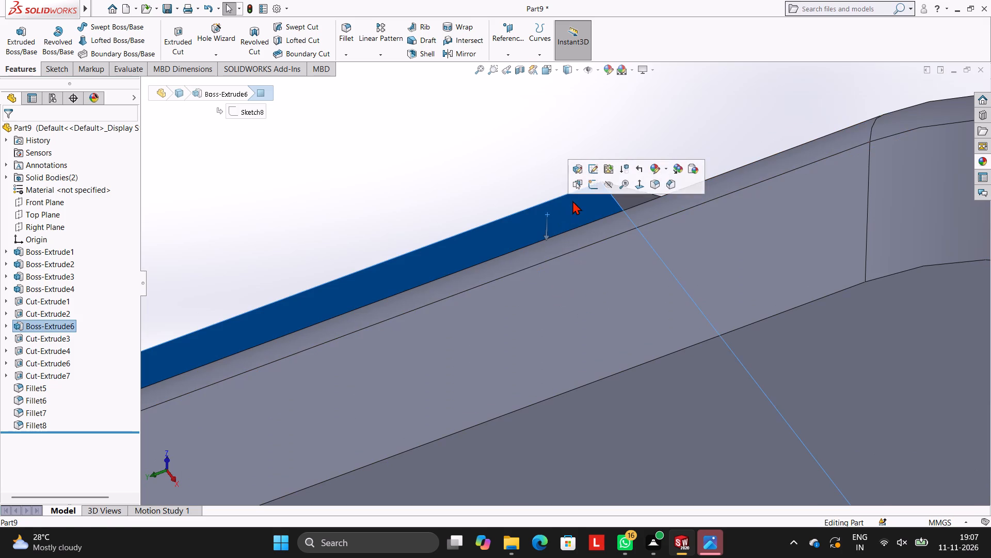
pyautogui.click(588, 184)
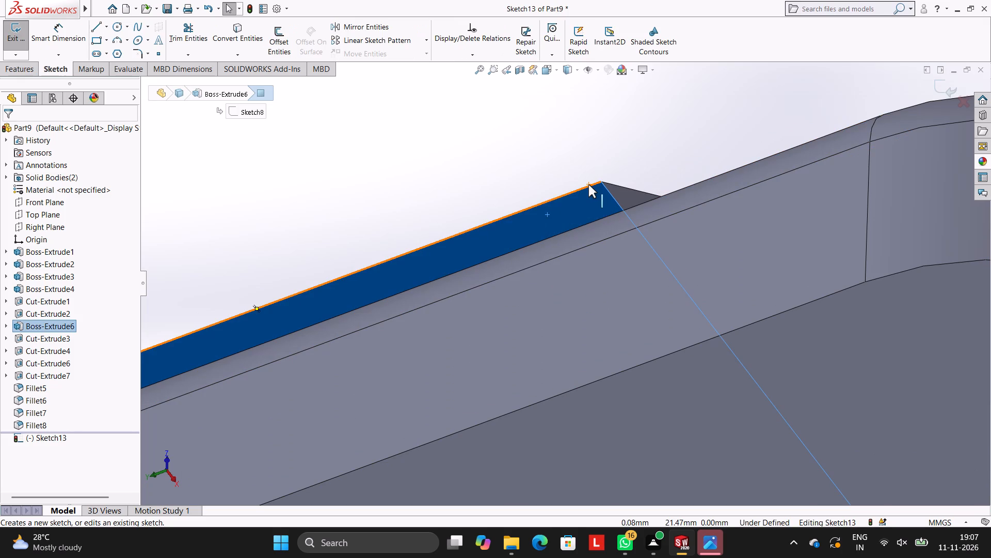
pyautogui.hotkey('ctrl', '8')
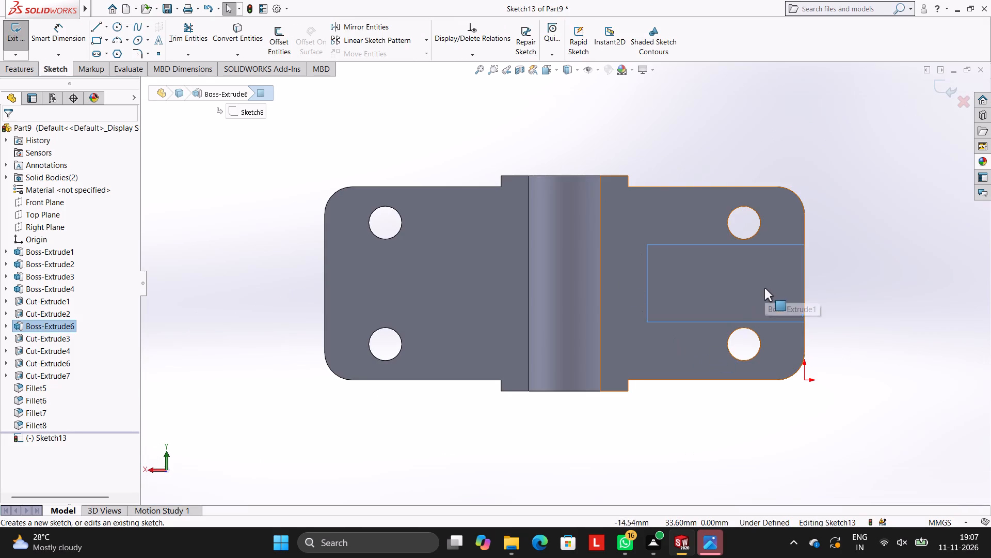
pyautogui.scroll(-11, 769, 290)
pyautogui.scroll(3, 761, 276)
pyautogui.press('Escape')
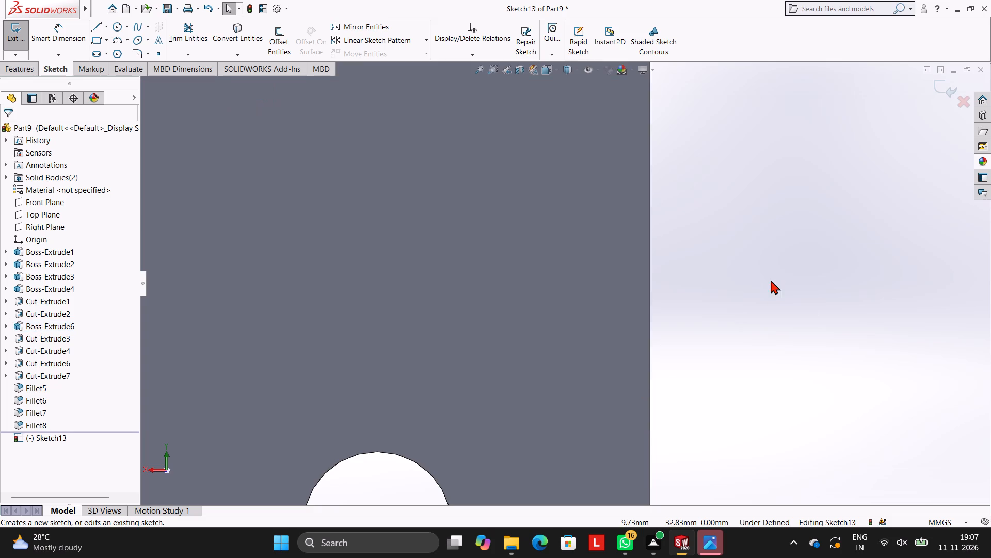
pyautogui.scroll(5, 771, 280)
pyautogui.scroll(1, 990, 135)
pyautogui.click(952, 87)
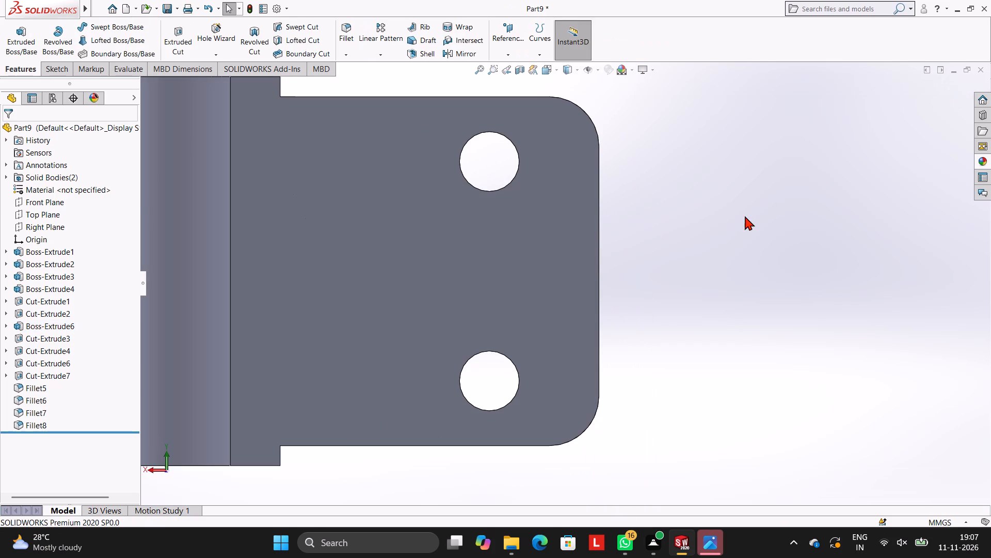
# Apply the Red LED appearance to the main body comprising the plate, boss and crossing block.
pyautogui.scroll(3, 745, 216)
pyautogui.moveTo(758, 221); pyautogui.dragTo(509, 167, button='middle')
pyautogui.scroll(3, 537, 245)
pyautogui.moveTo(569, 249); pyautogui.dragTo(593, 184, button='middle')
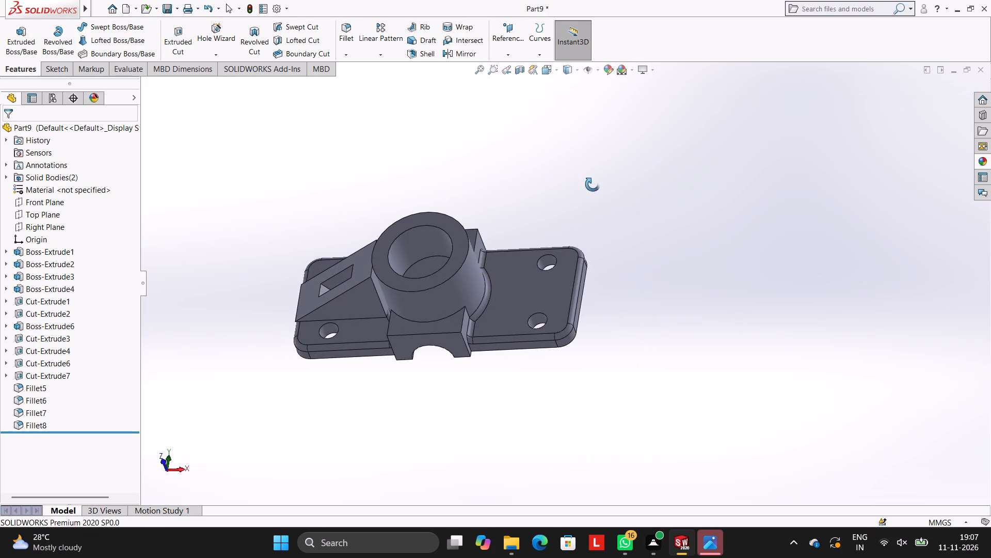
pyautogui.moveTo(593, 184); pyautogui.dragTo(593, 185, button='middle')
pyautogui.scroll(-4, 512, 285)
pyautogui.scroll(3, 405, 339)
pyautogui.moveTo(443, 344); pyautogui.dragTo(432, 287, button='middle')
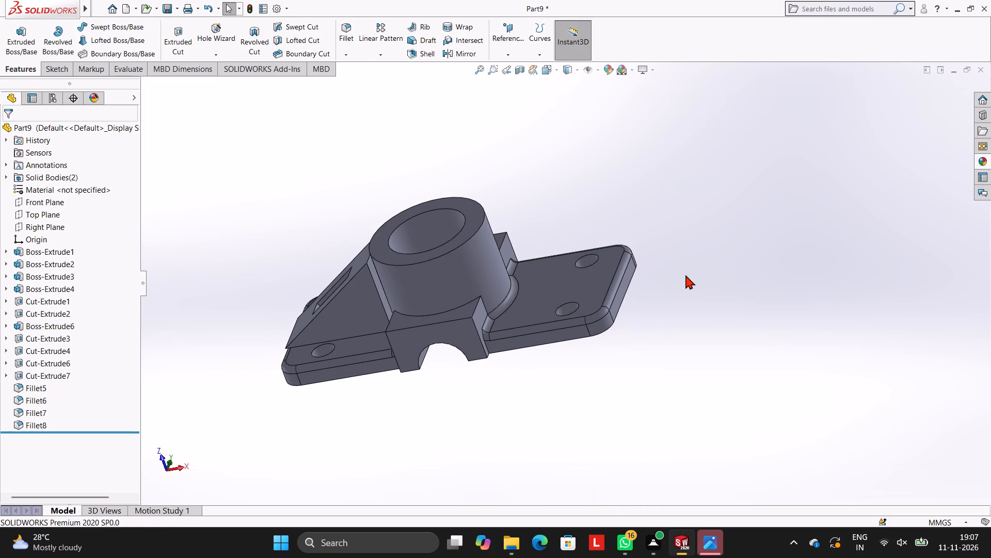
pyautogui.click(982, 161)
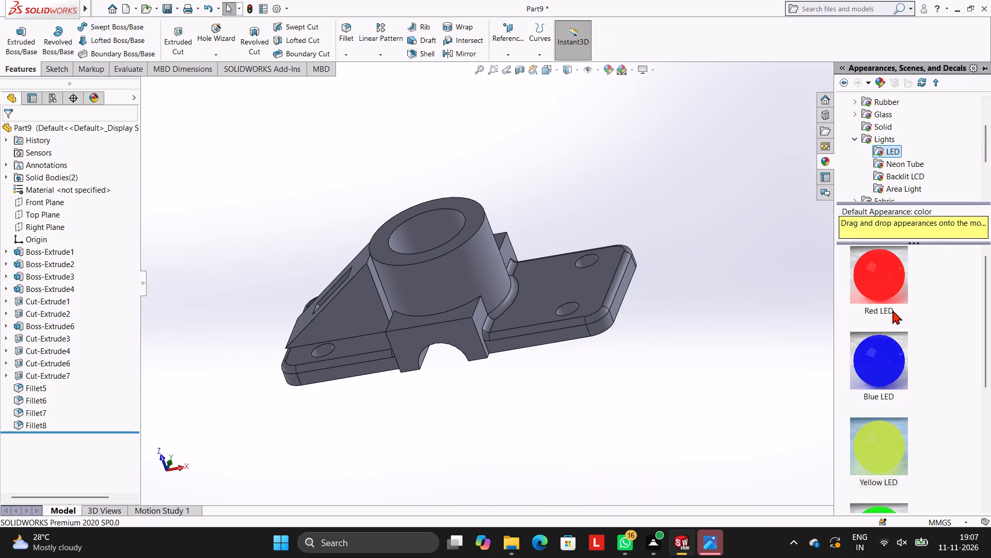
pyautogui.moveTo(891, 268); pyautogui.dragTo(482, 282)
pyautogui.click(501, 281)
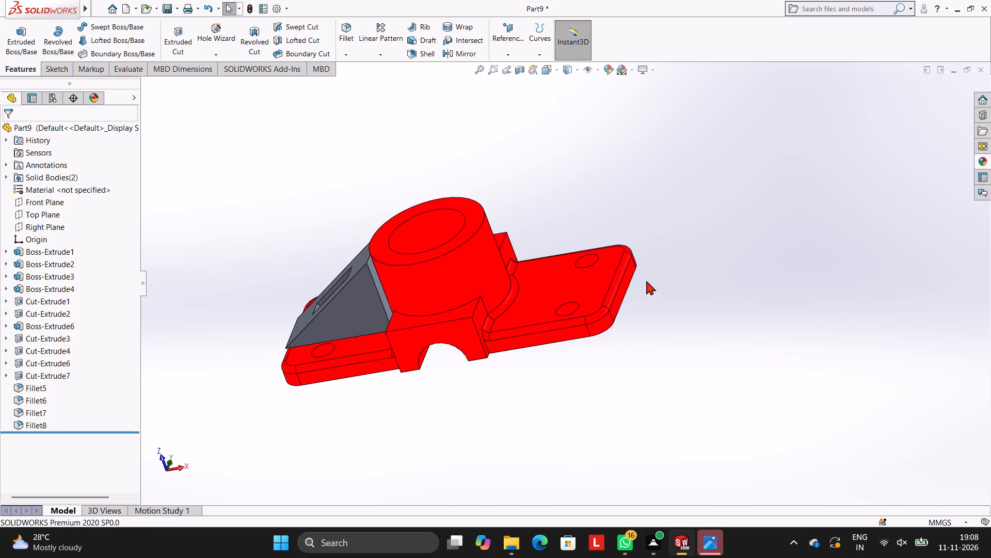
# Apply the Yellow LED appearance to the slotted rib body.
pyautogui.moveTo(646, 281); pyautogui.dragTo(676, 283, button='middle')
pyautogui.scroll(-4, 596, 272)
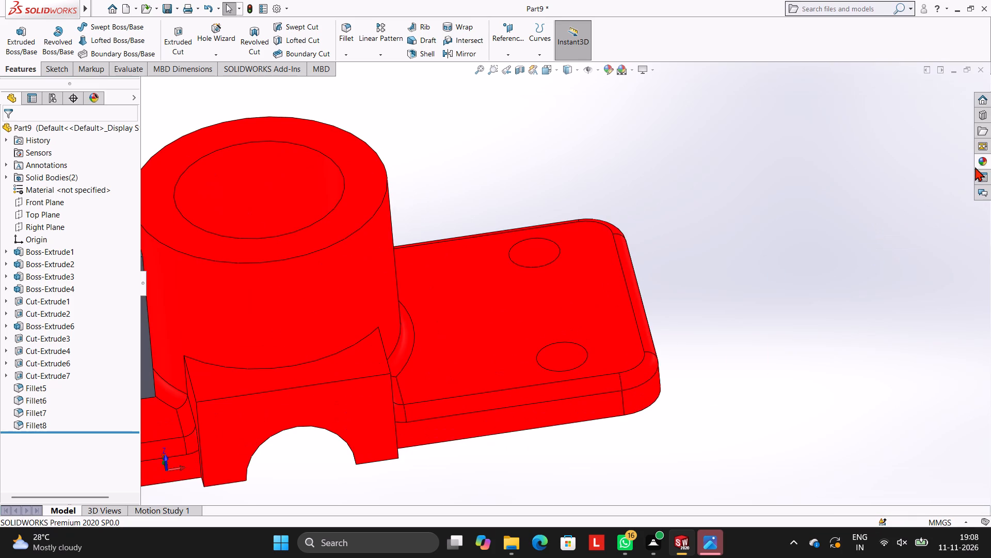
pyautogui.click(985, 161)
pyautogui.scroll(3, 421, 346)
pyautogui.scroll(-1, 421, 344)
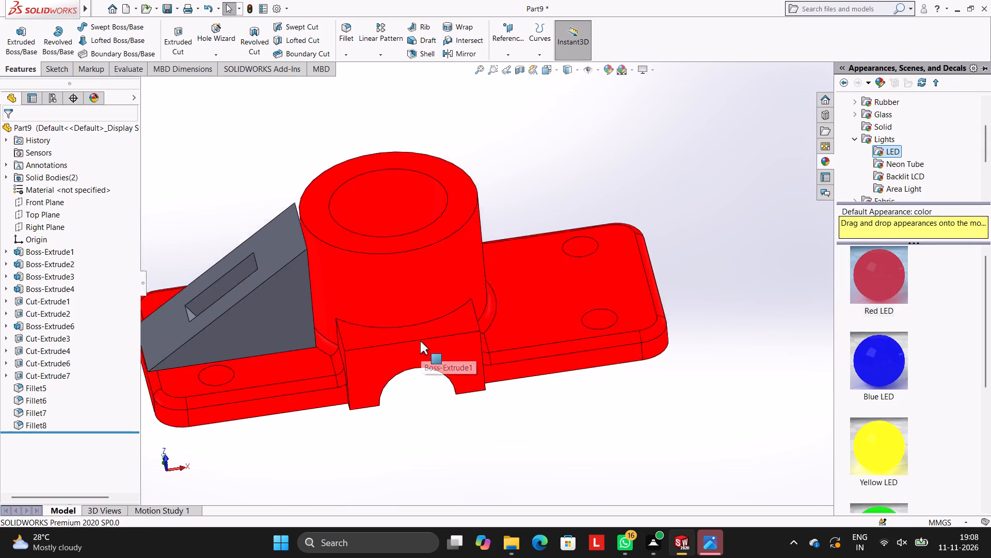
pyautogui.scroll(-2, 420, 341)
pyautogui.scroll(3, 455, 339)
pyautogui.scroll(-2, 479, 330)
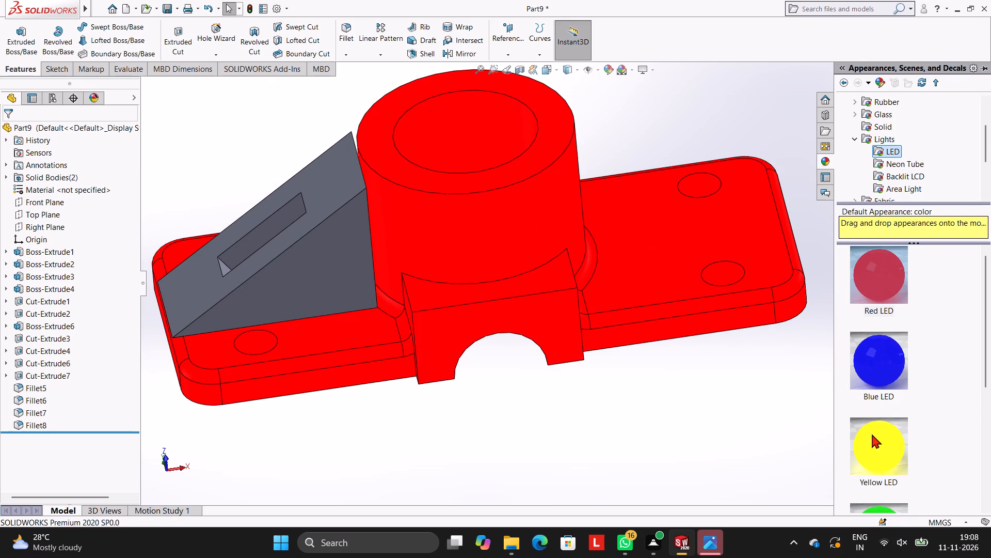
pyautogui.moveTo(872, 434); pyautogui.dragTo(324, 240)
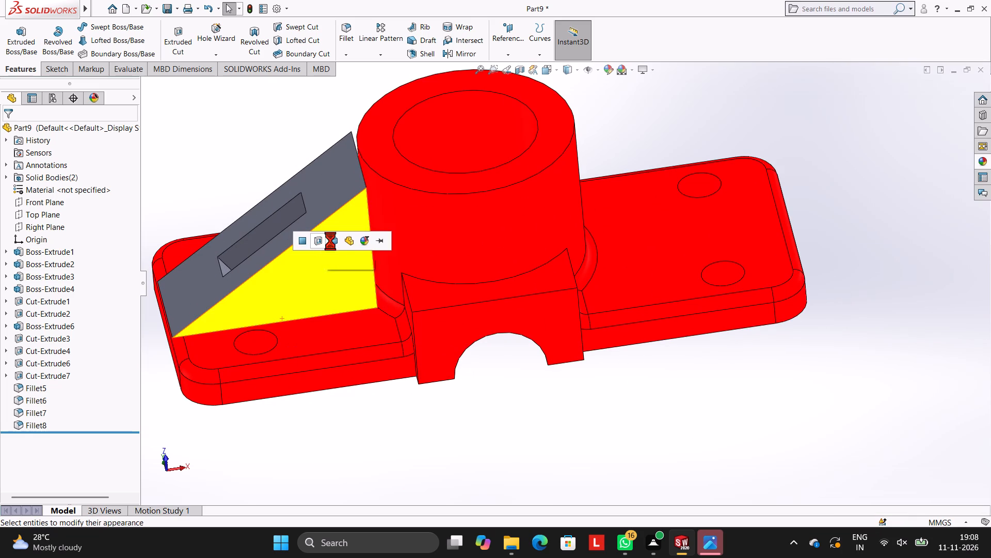
pyautogui.click(338, 241)
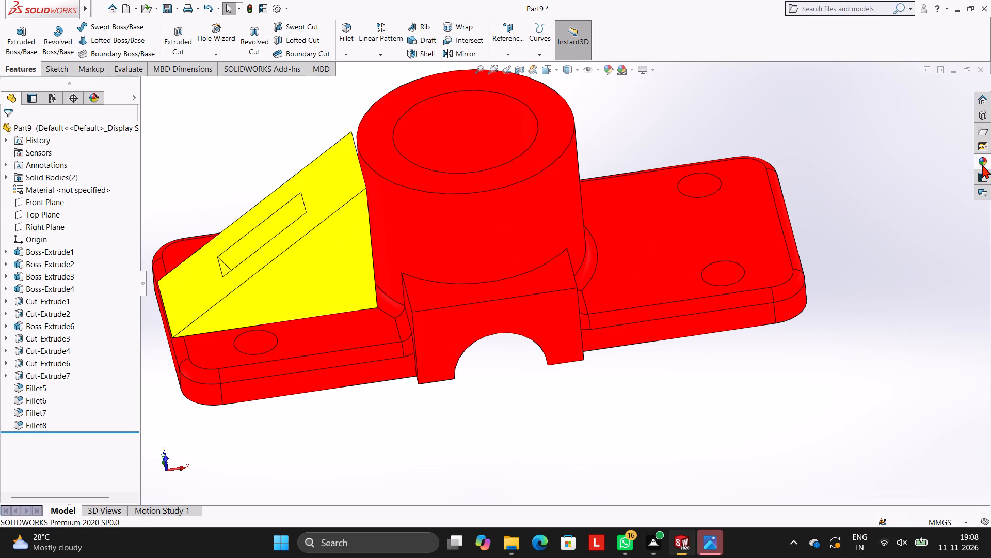
# Apply the Blue LED appearance to the boss's bore.
pyautogui.click(982, 164)
pyautogui.moveTo(886, 359); pyautogui.dragTo(581, 254)
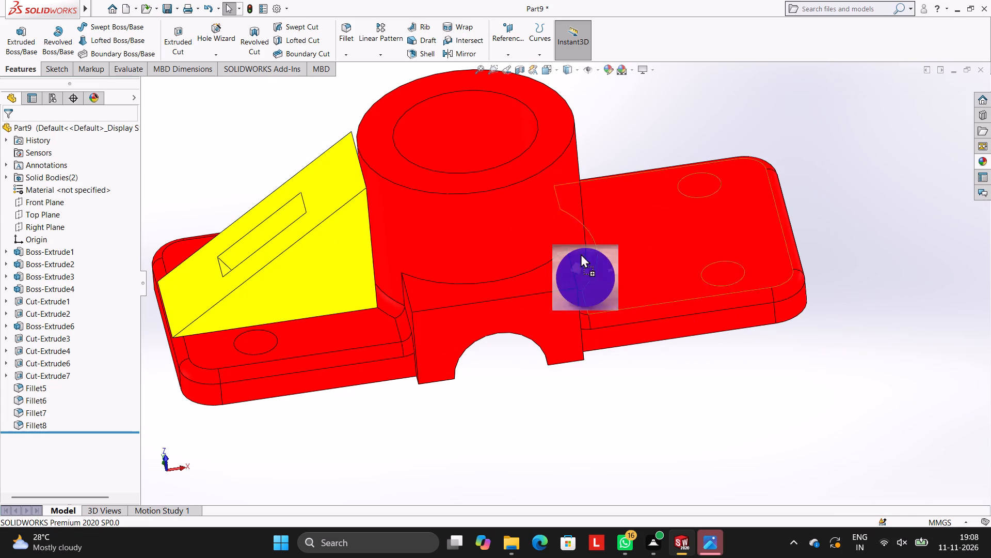
pyautogui.moveTo(581, 254); pyautogui.dragTo(475, 130)
pyautogui.click(475, 130)
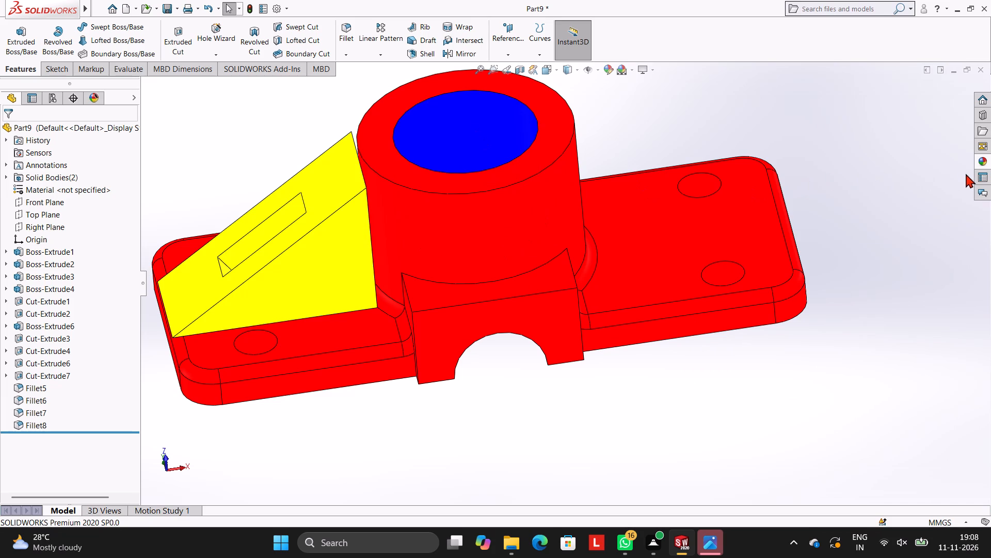
# Apply the Green LED appearance to the crossing block feature's end face around the channel opening.
pyautogui.click(980, 163)
pyautogui.scroll(-1, 884, 423)
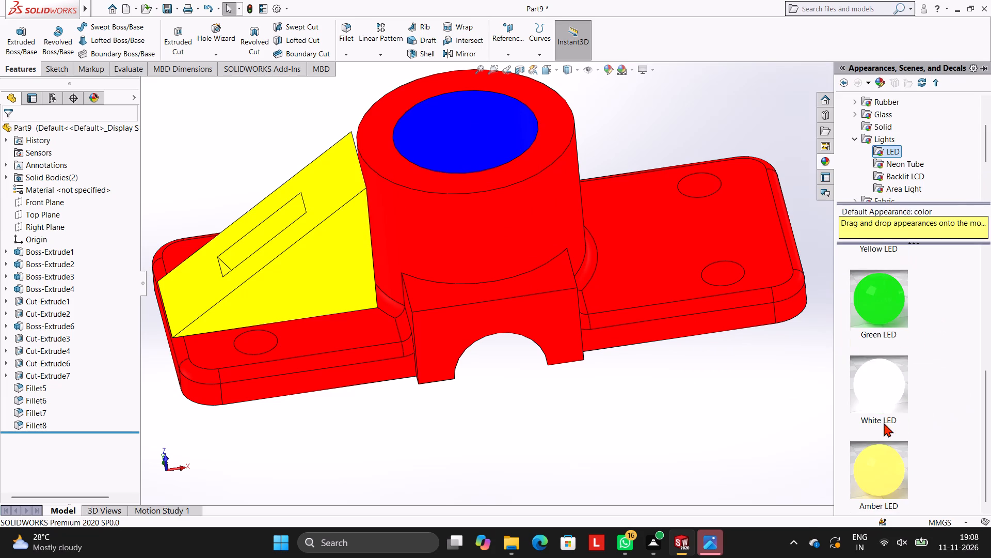
pyautogui.scroll(-1, 884, 423)
pyautogui.moveTo(887, 293); pyautogui.dragTo(485, 307)
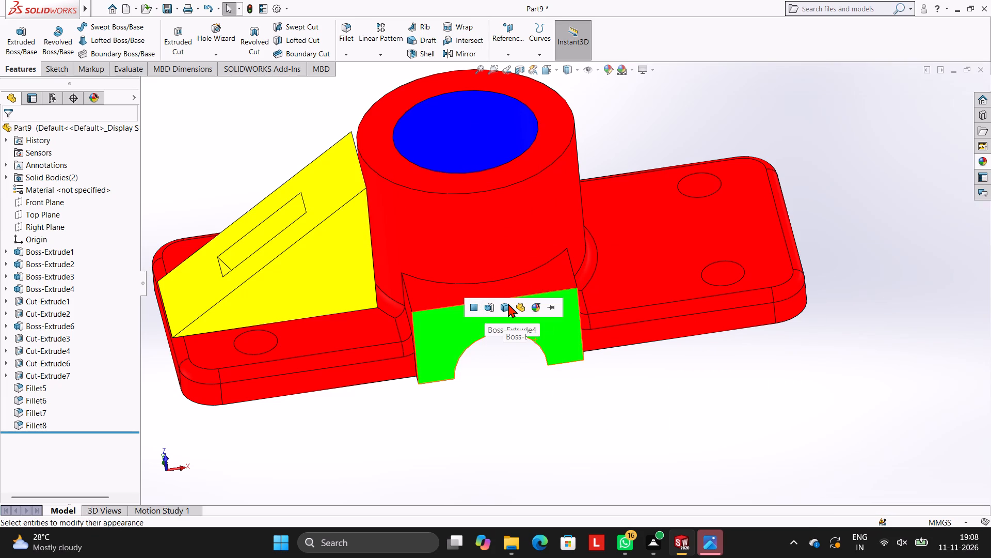
pyautogui.click(488, 302)
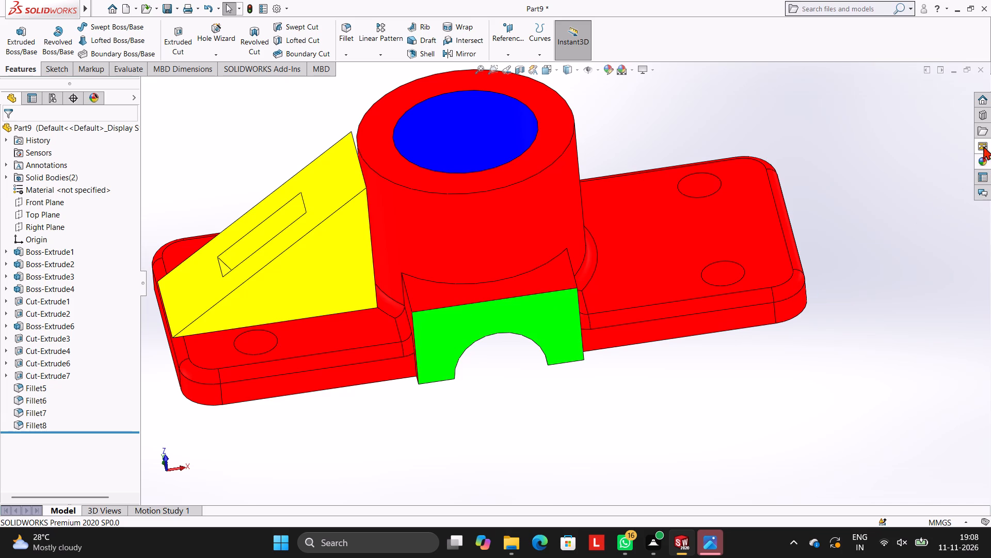
# Apply the Blue LED appearance to the semicircular channel cut on the underside of the crossing block.
pyautogui.click(982, 162)
pyautogui.scroll(-2, 570, 362)
pyautogui.moveTo(605, 335); pyautogui.dragTo(593, 267, button='middle')
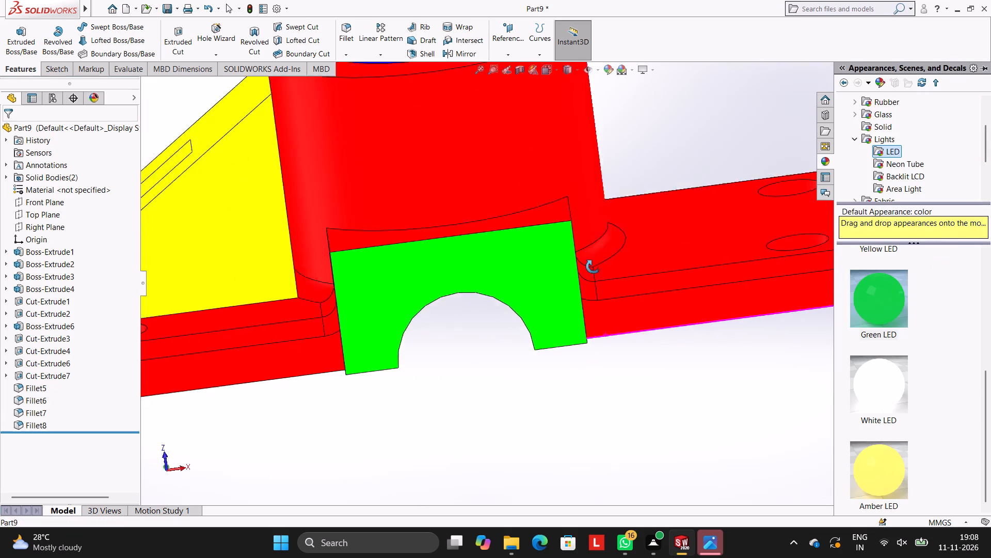
pyautogui.moveTo(593, 267); pyautogui.dragTo(586, 196, button='middle')
pyautogui.scroll(1, 865, 363)
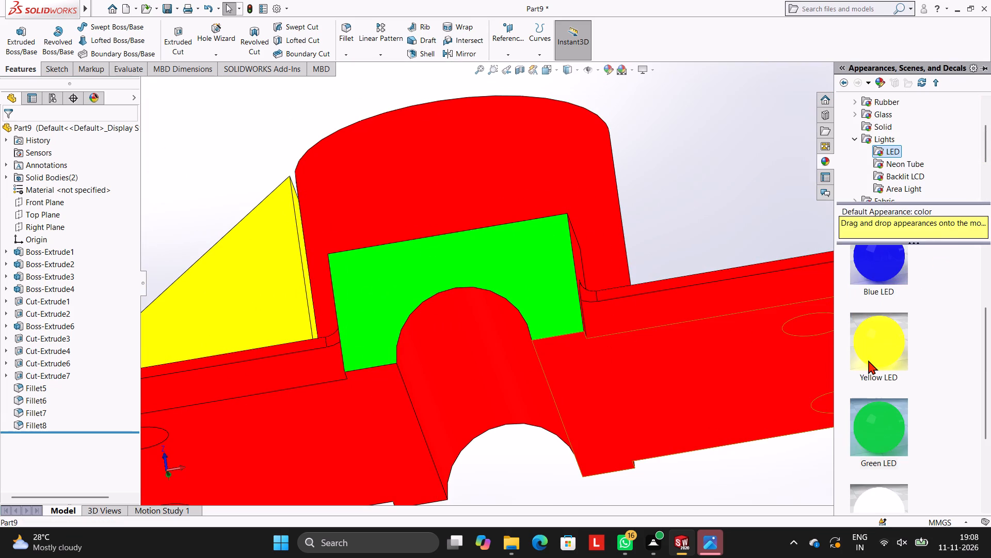
pyautogui.moveTo(893, 264); pyautogui.dragTo(482, 378)
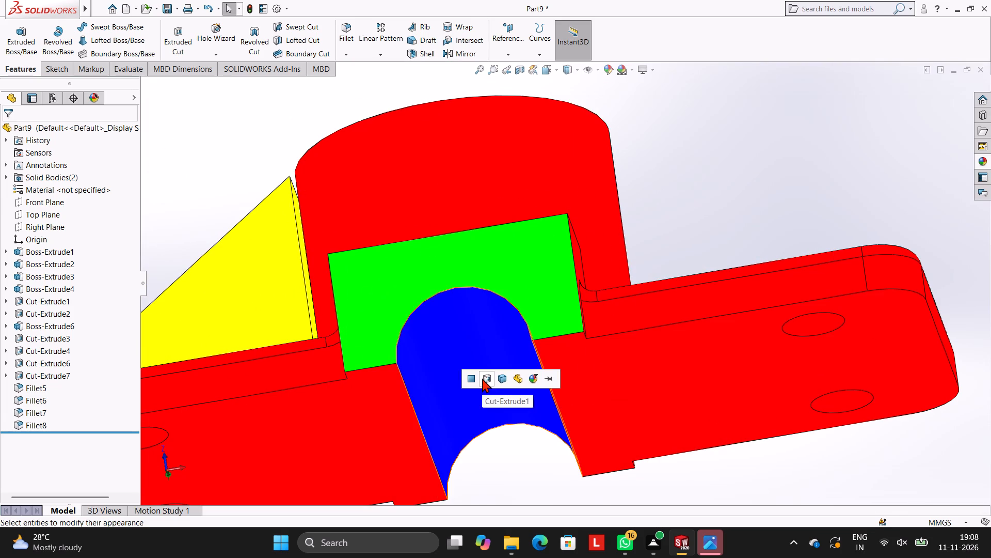
pyautogui.click(482, 378)
# Apply the Blue LED appearance to the hole feature that makes the plate's corner holes.
pyautogui.scroll(4, 513, 331)
pyautogui.moveTo(548, 303); pyautogui.dragTo(542, 422, button='middle')
pyautogui.scroll(-1, 676, 351)
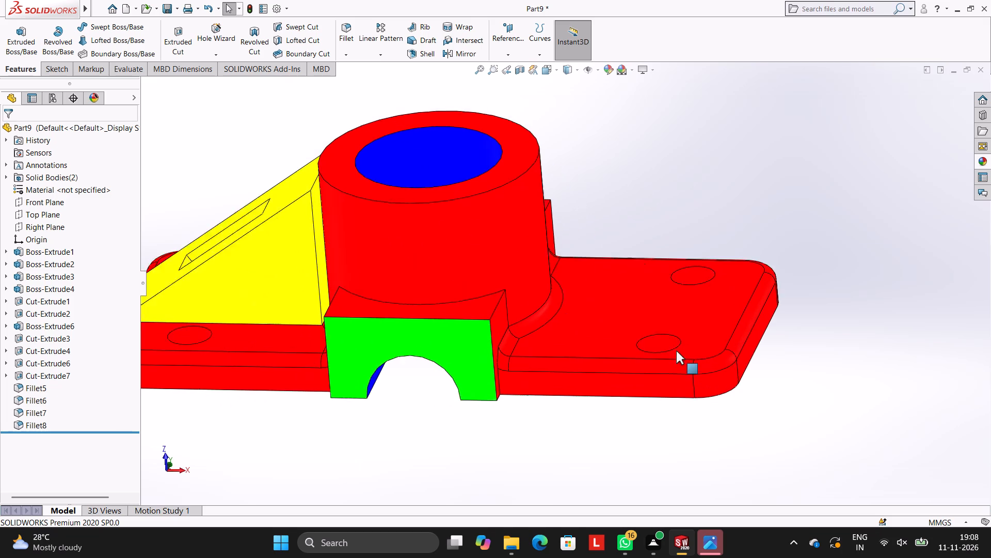
pyautogui.scroll(-2, 676, 351)
pyautogui.moveTo(710, 331); pyautogui.dragTo(695, 379, button='middle')
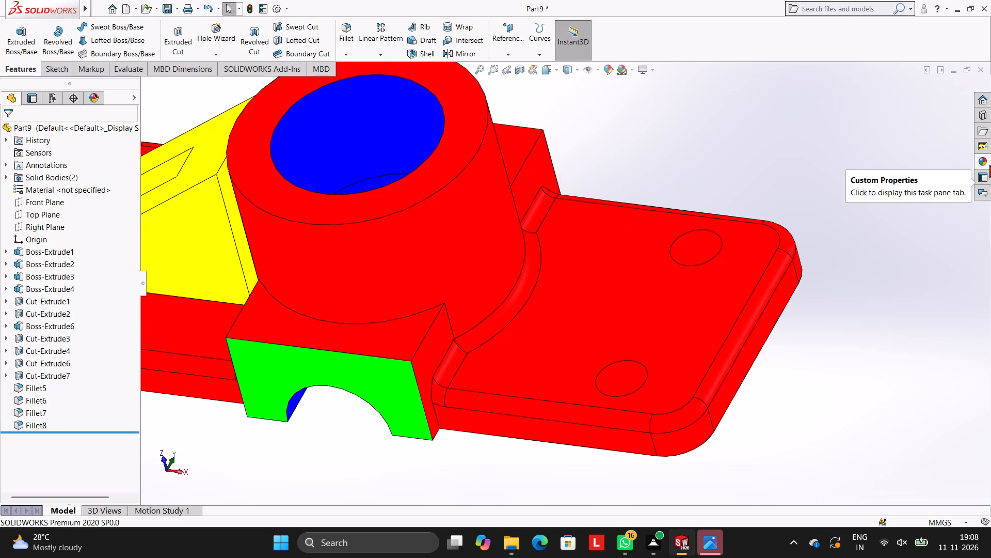
pyautogui.click(983, 161)
pyautogui.moveTo(882, 281); pyautogui.dragTo(625, 382)
pyautogui.click(623, 381)
# Apply the Blue LED appearance to the top outer edge fillet on the plate half opposite the rib.
pyautogui.scroll(3, 602, 333)
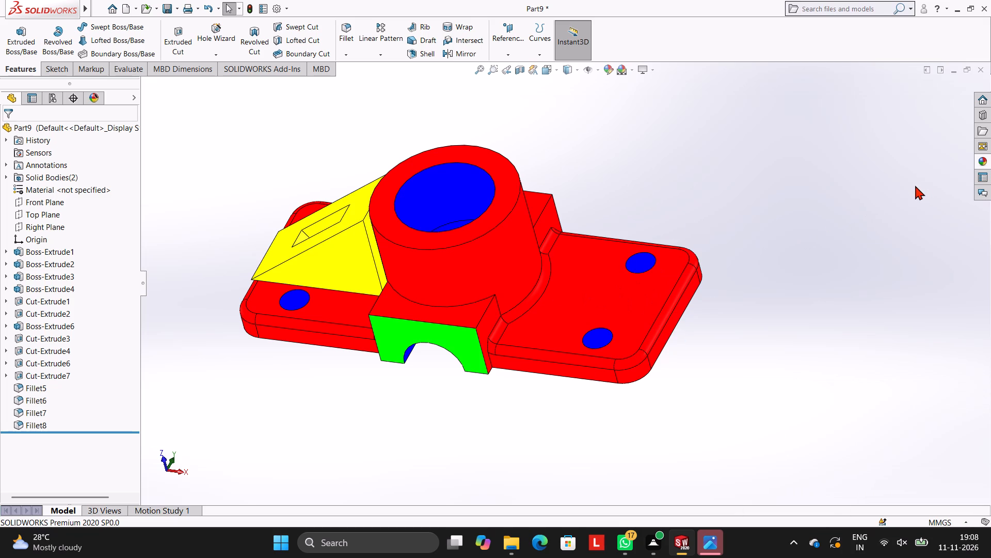
pyautogui.click(982, 160)
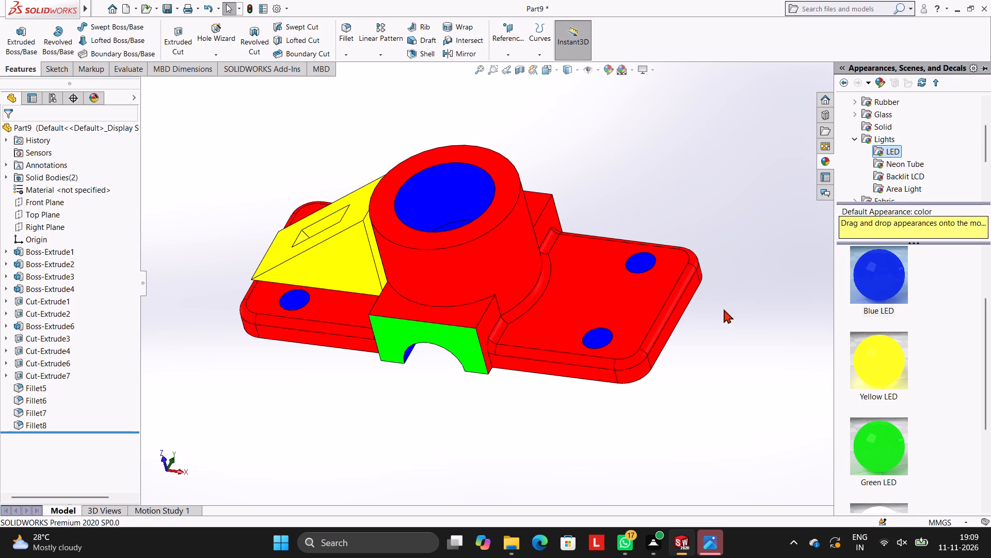
pyautogui.scroll(2, 876, 359)
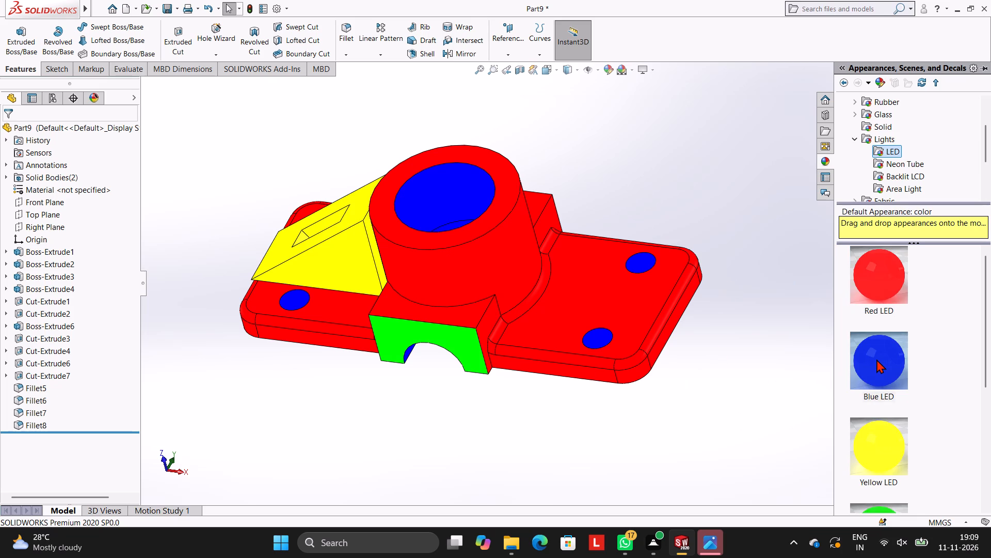
pyautogui.scroll(-1, 876, 359)
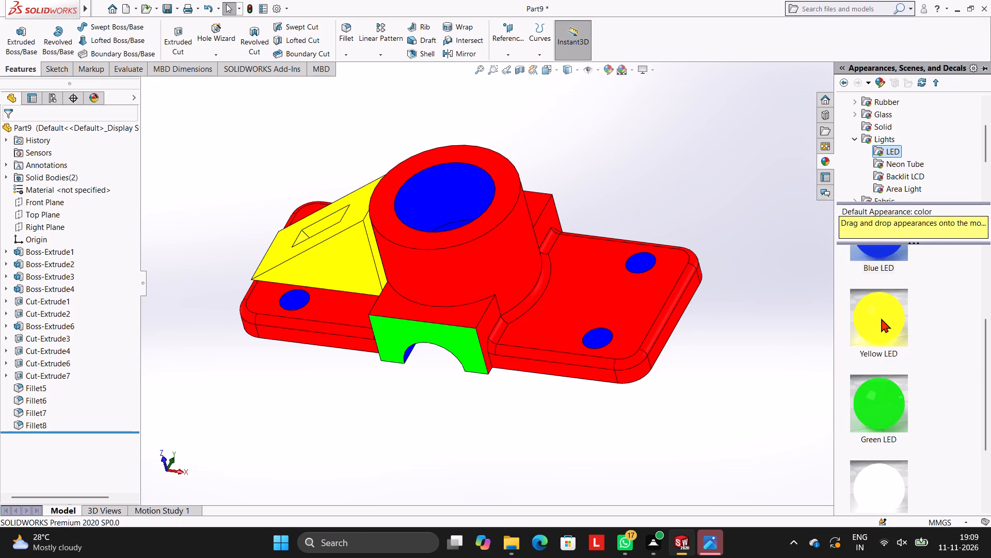
pyautogui.scroll(3, 882, 368)
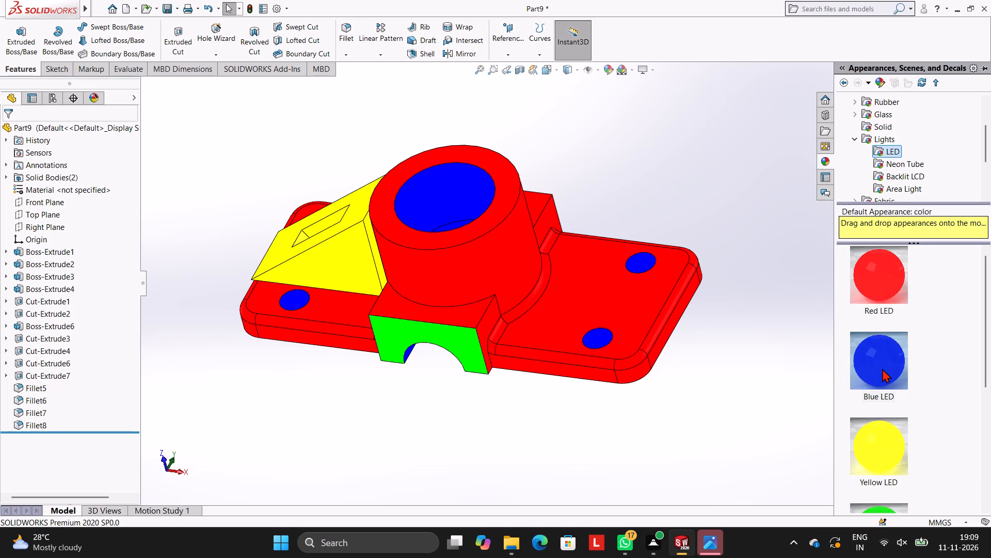
pyautogui.moveTo(887, 357); pyautogui.dragTo(577, 358)
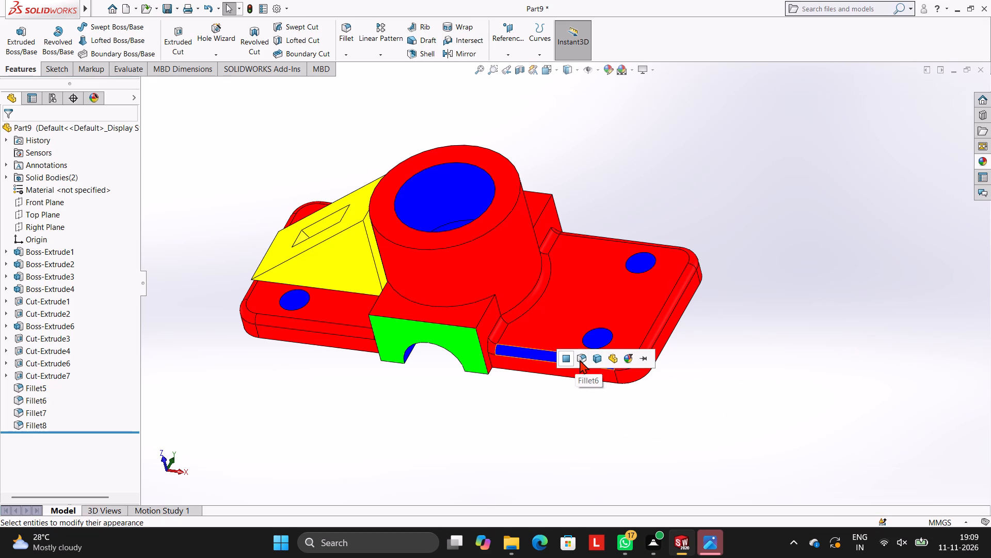
pyautogui.click(580, 360)
# Apply the Blue LED appearance to the top outer edge fillet around the plate's rib end.
pyautogui.moveTo(708, 312); pyautogui.dragTo(731, 256, button='middle')
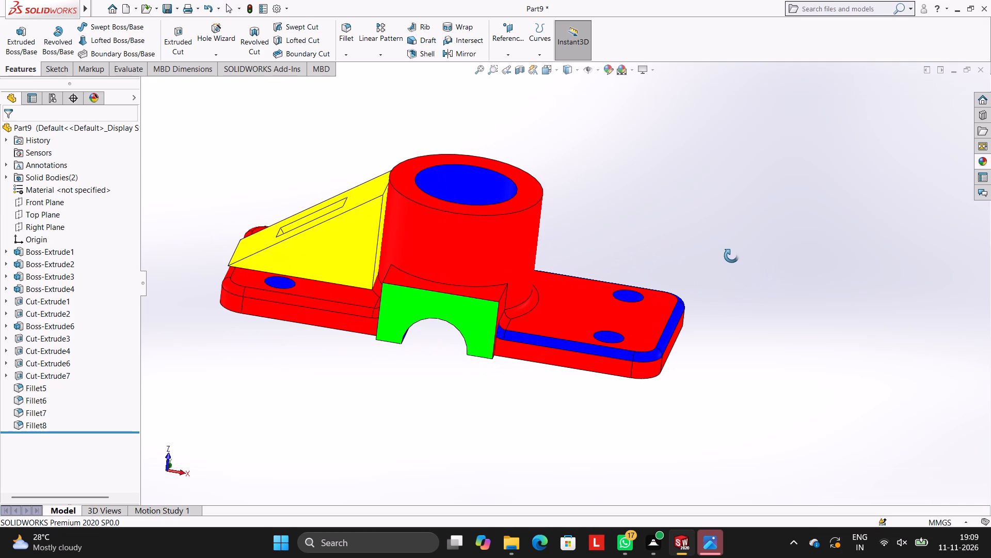
pyautogui.moveTo(731, 256); pyautogui.dragTo(732, 256, button='middle')
pyautogui.scroll(2, 385, 295)
pyautogui.scroll(-4, 385, 295)
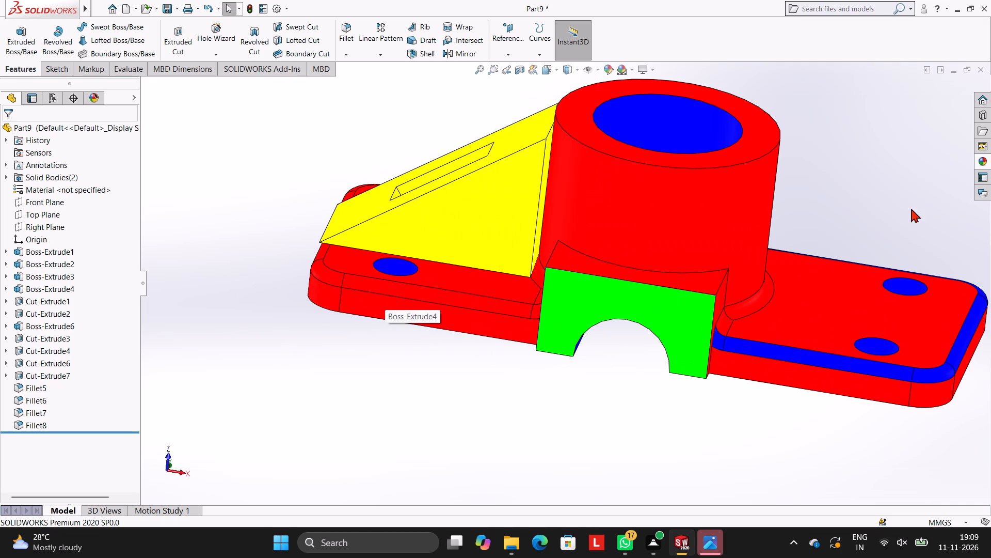
pyautogui.click(981, 162)
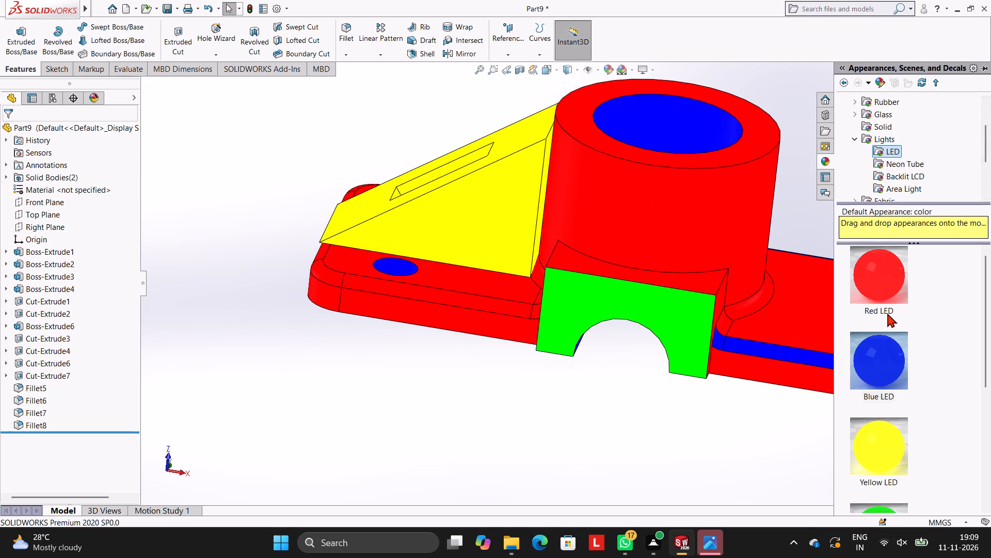
pyautogui.moveTo(890, 361); pyautogui.dragTo(474, 297)
pyautogui.click(474, 297)
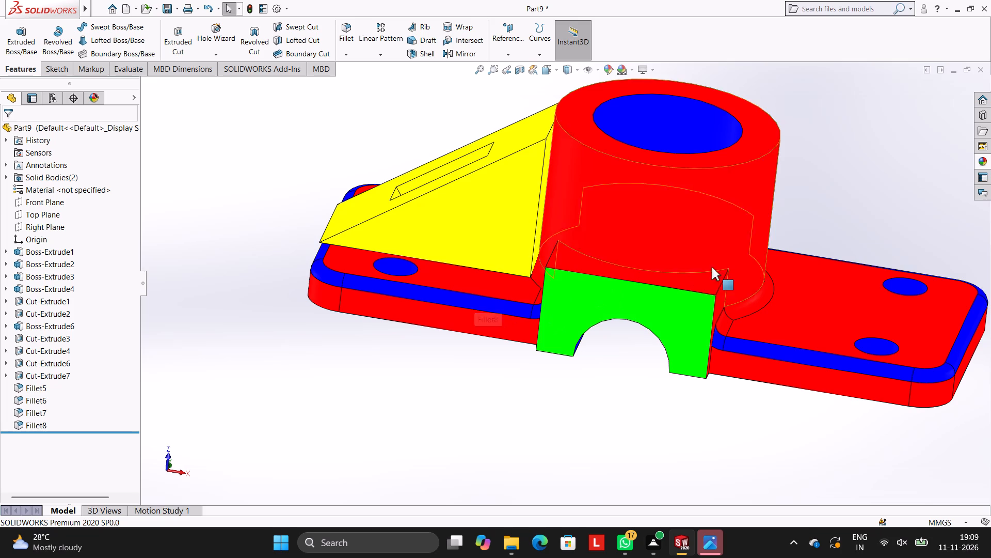
# Apply the Blue LED appearance to the fillet where the boss and crossing block meet the plate, on the side opposite the rib.
pyautogui.moveTo(871, 253); pyautogui.dragTo(827, 261, button='middle')
pyautogui.scroll(-1, 857, 256)
pyautogui.scroll(-3, 776, 272)
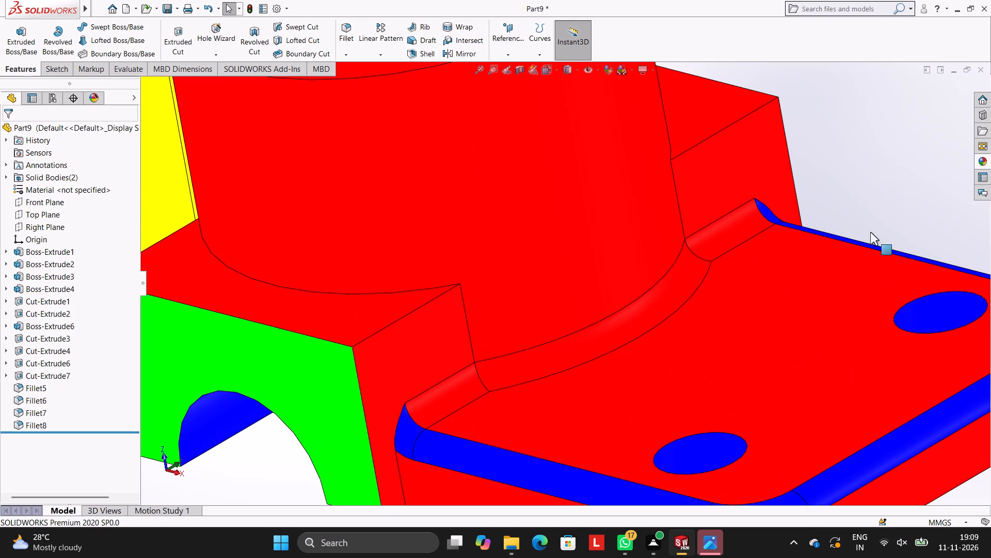
pyautogui.click(984, 165)
pyautogui.moveTo(880, 367); pyautogui.dragTo(468, 396)
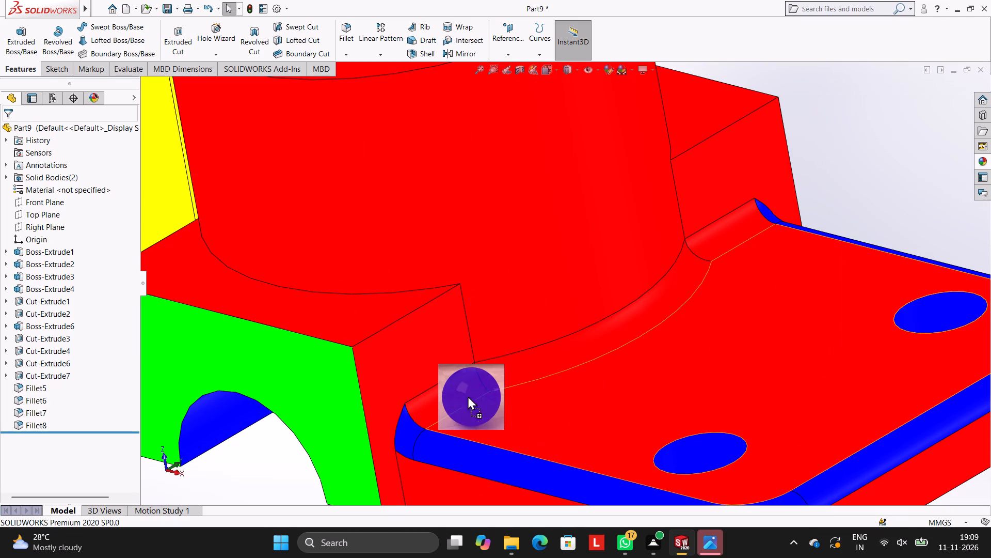
pyautogui.moveTo(468, 396); pyautogui.dragTo(447, 388)
pyautogui.click(447, 388)
# Apply the Blue LED appearance to the fillet where the boss and crossing block meet the plate on the rib side.
pyautogui.scroll(4, 534, 312)
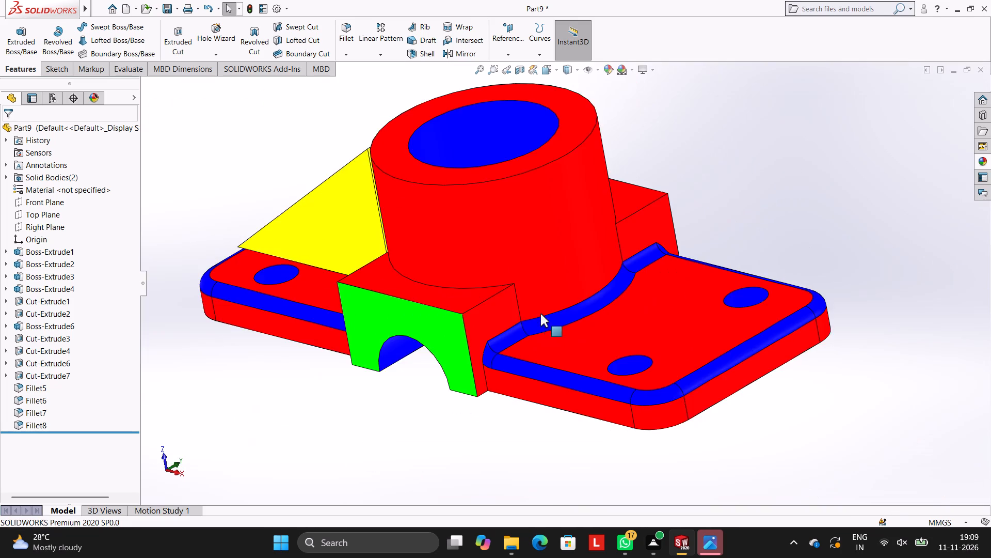
pyautogui.scroll(1, 550, 283)
pyautogui.moveTo(560, 286); pyautogui.dragTo(641, 316, button='middle')
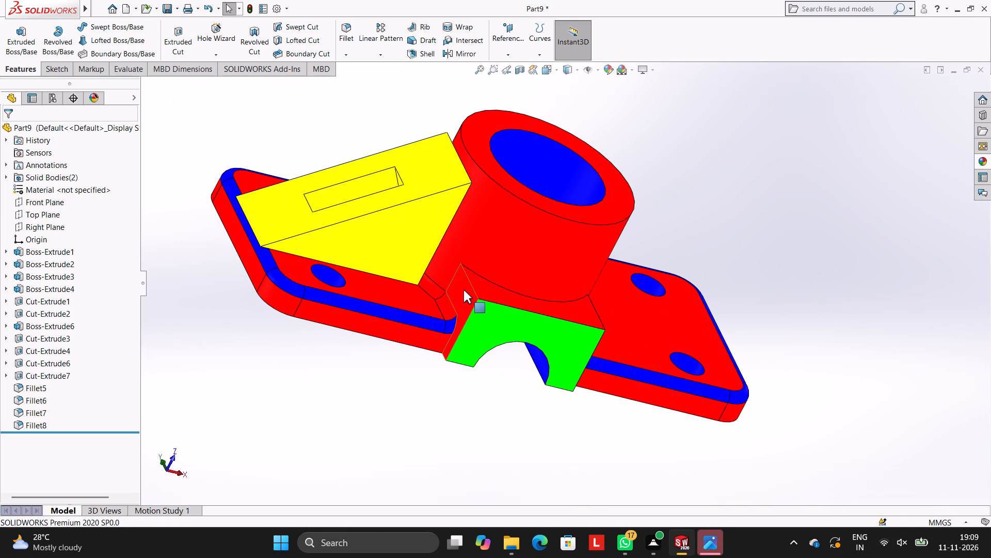
pyautogui.click(979, 160)
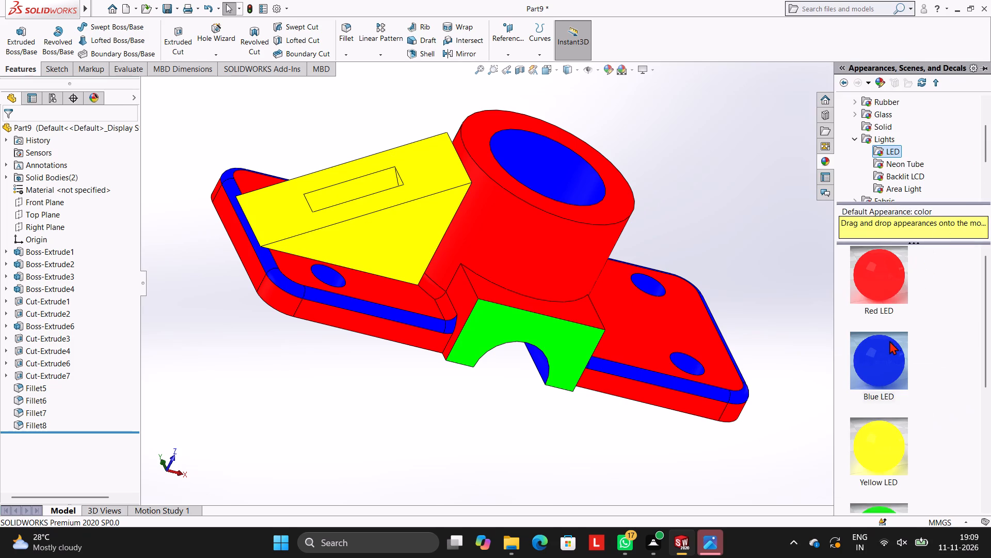
pyautogui.moveTo(888, 340); pyautogui.dragTo(441, 290)
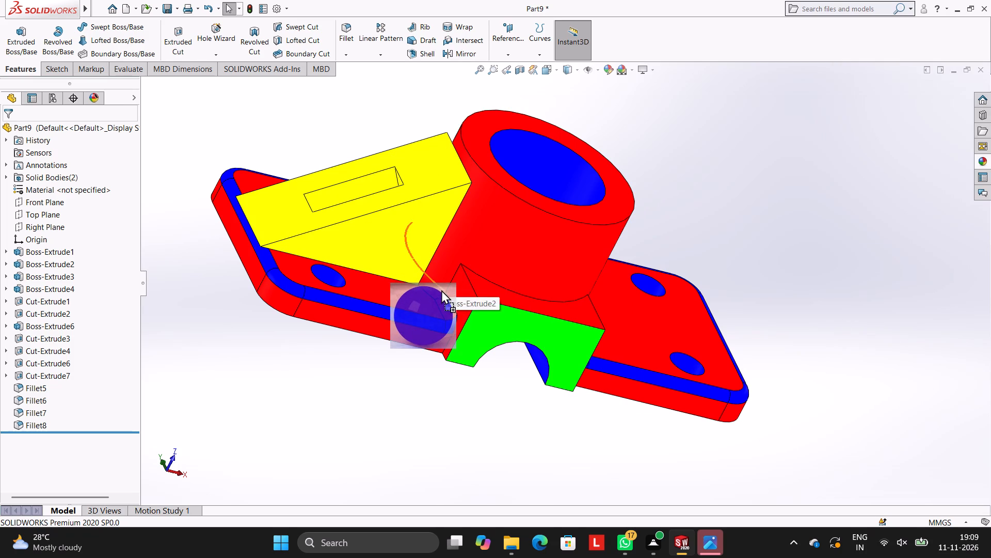
pyautogui.moveTo(441, 290); pyautogui.dragTo(441, 290)
pyautogui.click(441, 290)
# Apply the Blue LED appearance to the slot cut in the rib's sloping face.
pyautogui.scroll(4, 532, 297)
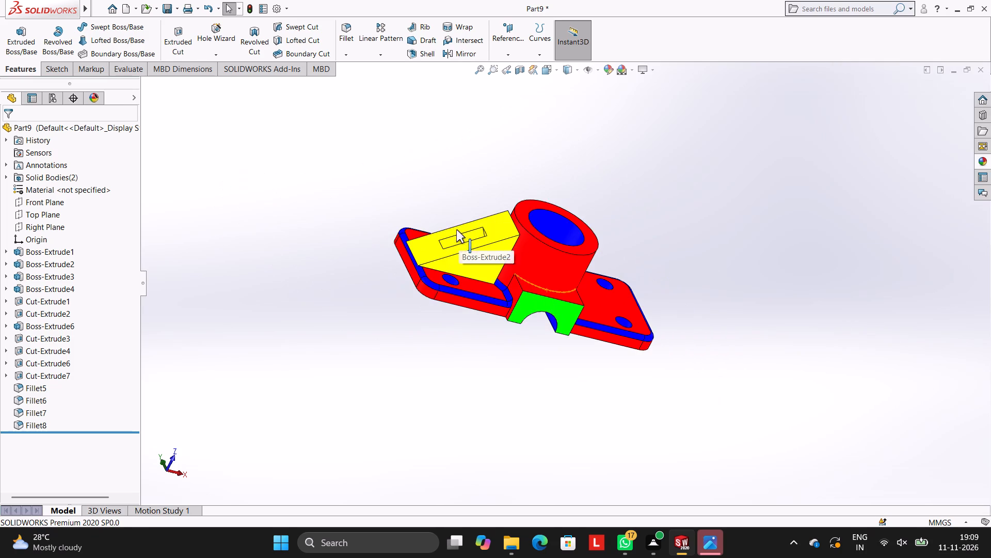
pyautogui.scroll(-5, 456, 229)
pyautogui.click(981, 161)
pyautogui.moveTo(877, 352); pyautogui.dragTo(630, 330)
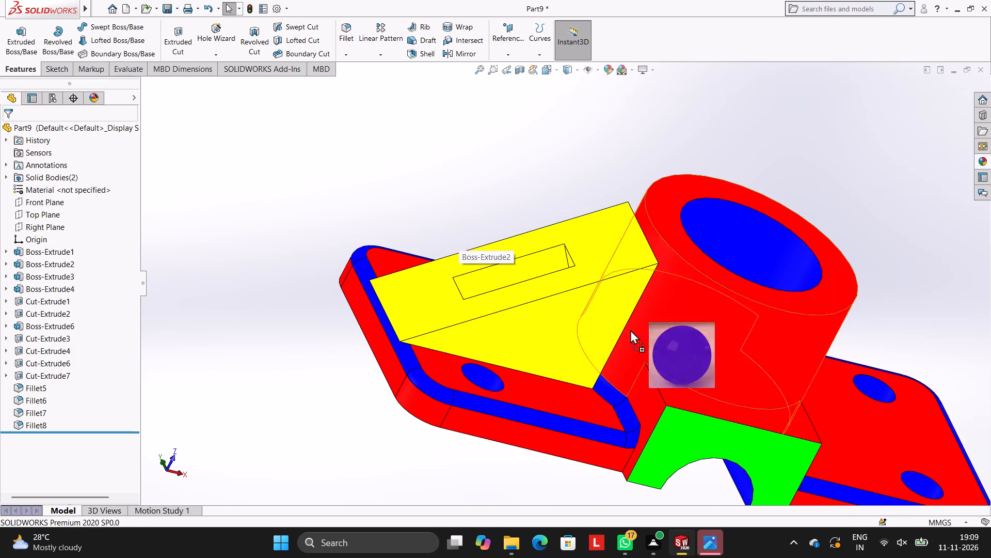
pyautogui.moveTo(630, 330); pyautogui.dragTo(517, 267)
pyautogui.click(517, 267)
# Examine the coloured model from all around, checking the appearances on the plate, boss, crossing block, rib, holes and fillets.
pyautogui.scroll(3, 566, 283)
pyautogui.moveTo(637, 307); pyautogui.dragTo(583, 295, button='middle')
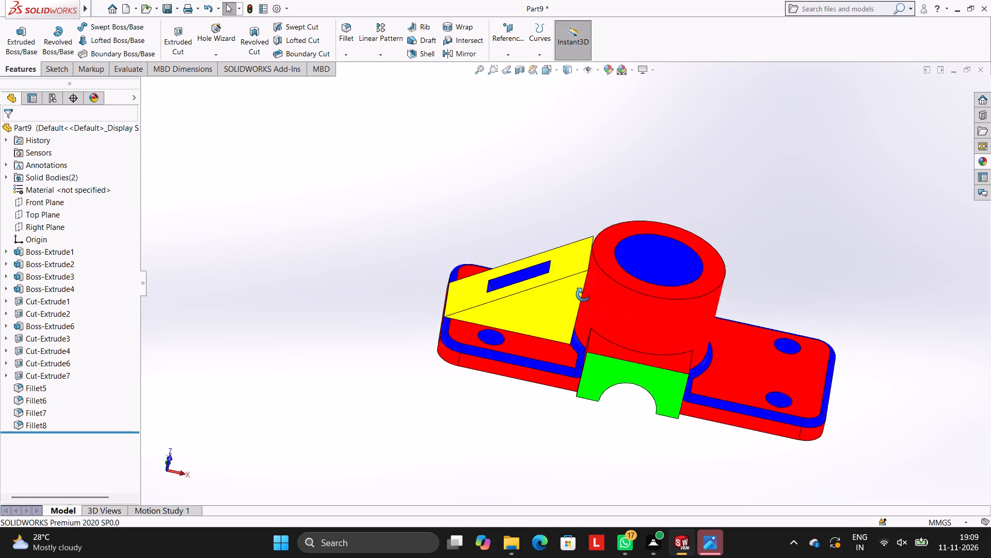
pyautogui.moveTo(583, 295); pyautogui.dragTo(506, 178, button='middle')
pyautogui.moveTo(710, 299); pyautogui.dragTo(793, 413, button='middle')
pyautogui.moveTo(501, 429); pyautogui.dragTo(434, 224, button='middle')
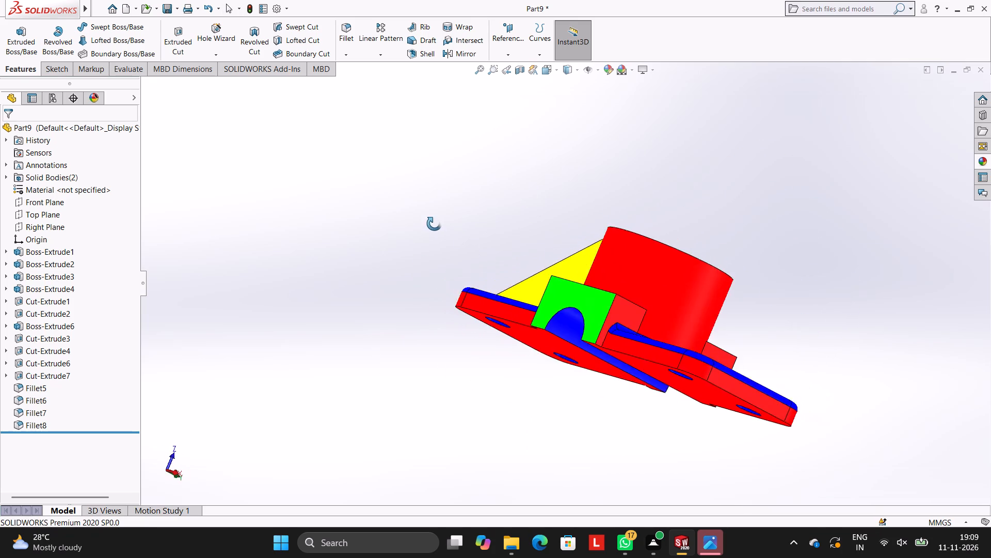
pyautogui.moveTo(434, 224); pyautogui.dragTo(424, 308, button='middle')
pyautogui.moveTo(689, 382); pyautogui.dragTo(688, 375, button='middle')
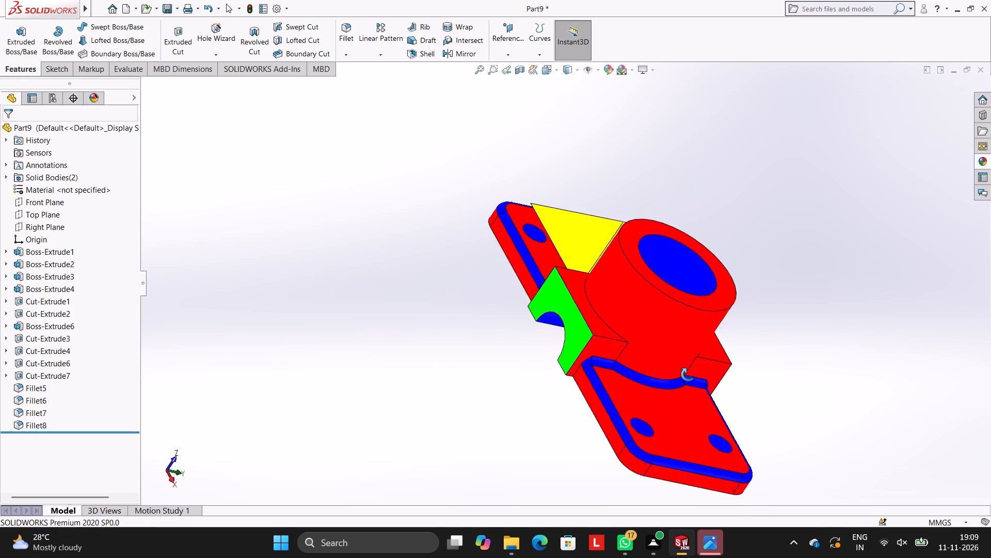
pyautogui.moveTo(688, 375); pyautogui.dragTo(731, 373, button='middle')
pyautogui.moveTo(517, 210); pyautogui.dragTo(438, 192, button='middle')
pyautogui.moveTo(753, 444); pyautogui.dragTo(798, 402, button='middle')
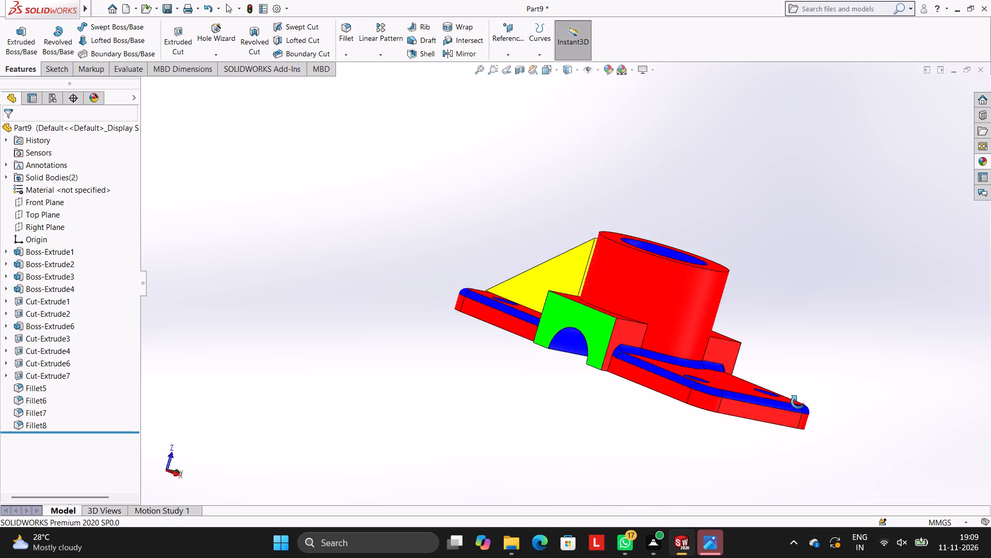
pyautogui.moveTo(798, 402); pyautogui.dragTo(797, 353, button='middle')
pyautogui.scroll(-3, 586, 238)
pyautogui.scroll(1, 565, 258)
pyautogui.moveTo(571, 282); pyautogui.dragTo(504, 334, button='middle')
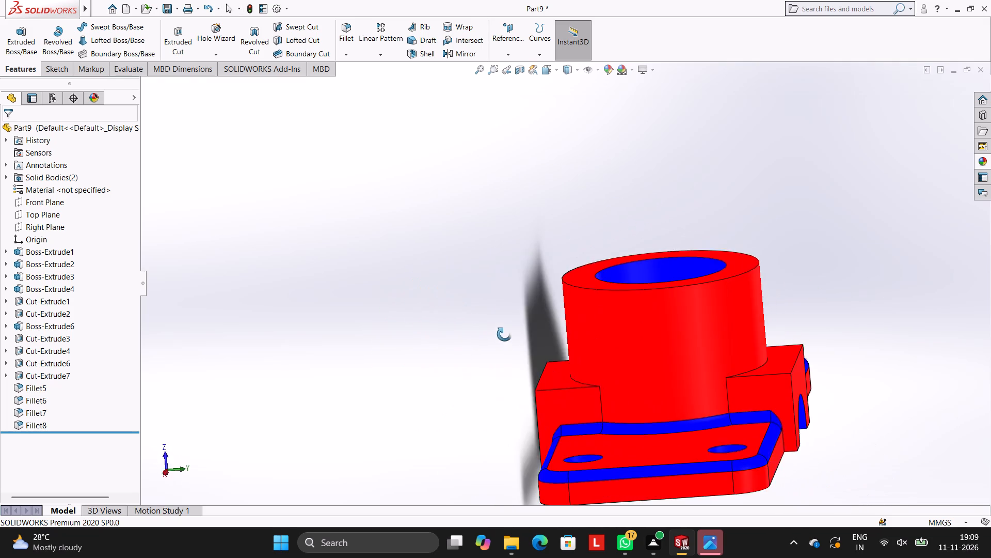
pyautogui.moveTo(504, 334); pyautogui.dragTo(586, 333, button='middle')
pyautogui.scroll(4, 586, 333)
pyautogui.scroll(-5, 605, 337)
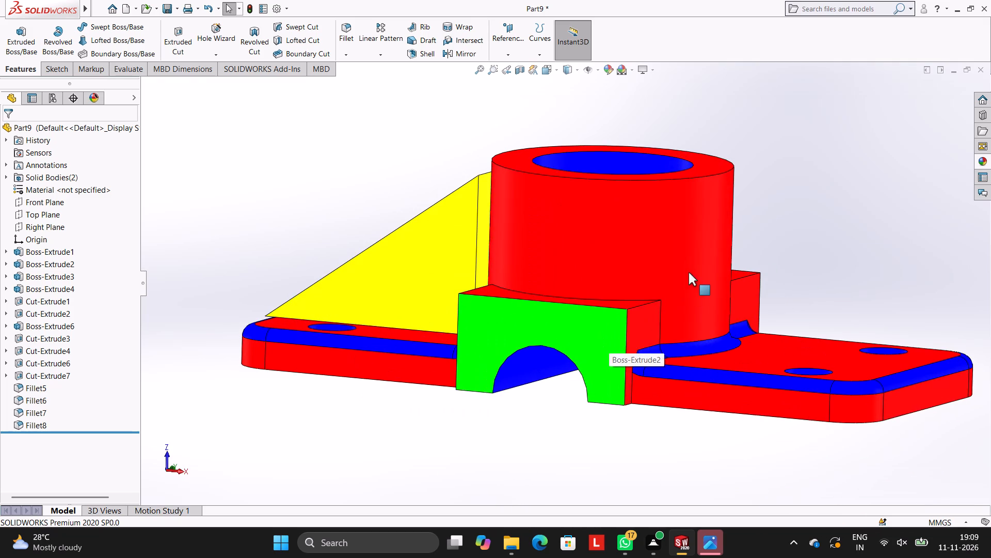
pyautogui.moveTo(692, 262); pyautogui.dragTo(686, 299, button='middle')
pyautogui.scroll(2, 686, 299)
pyautogui.scroll(-2, 686, 299)
pyautogui.scroll(3, 684, 307)
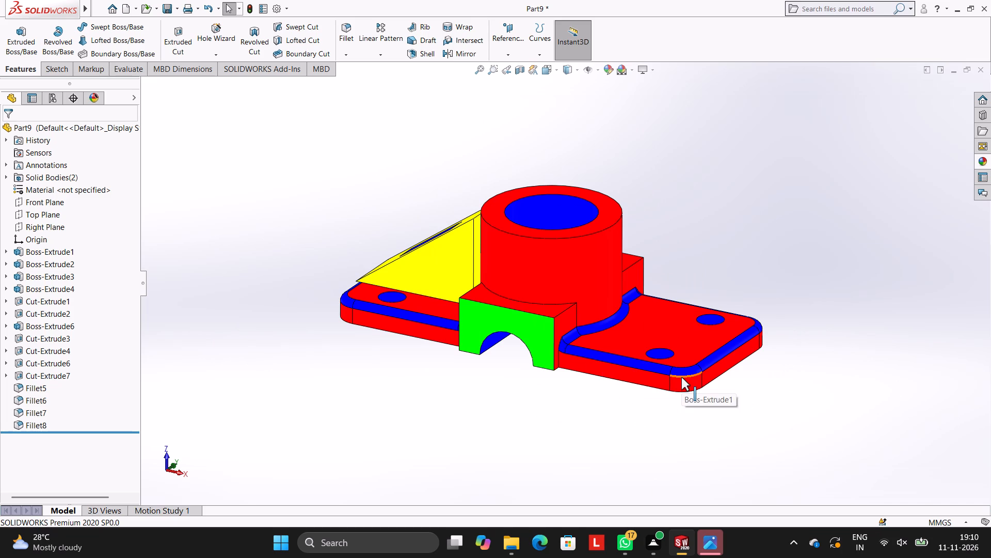
# Save the part in Documents as BEARING BLOCK WITH CENTER BOSS AND FOUR HOLE BASE, in SOLIDWORKS Part format.
pyautogui.hotkey('ctrl', 's')
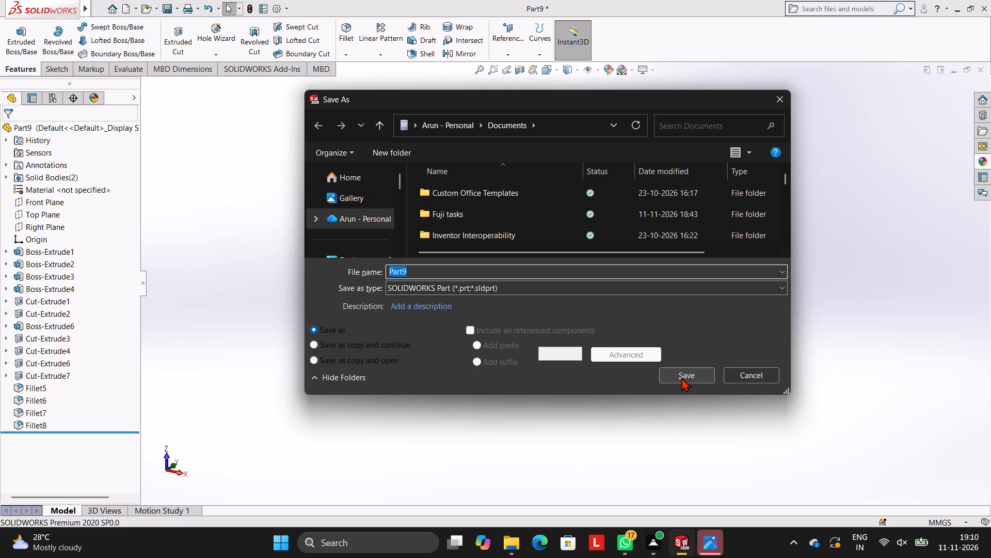
pyautogui.write('BEARING')
pyautogui.press('space')
pyautogui.write('BLOCK')
pyautogui.press('space')
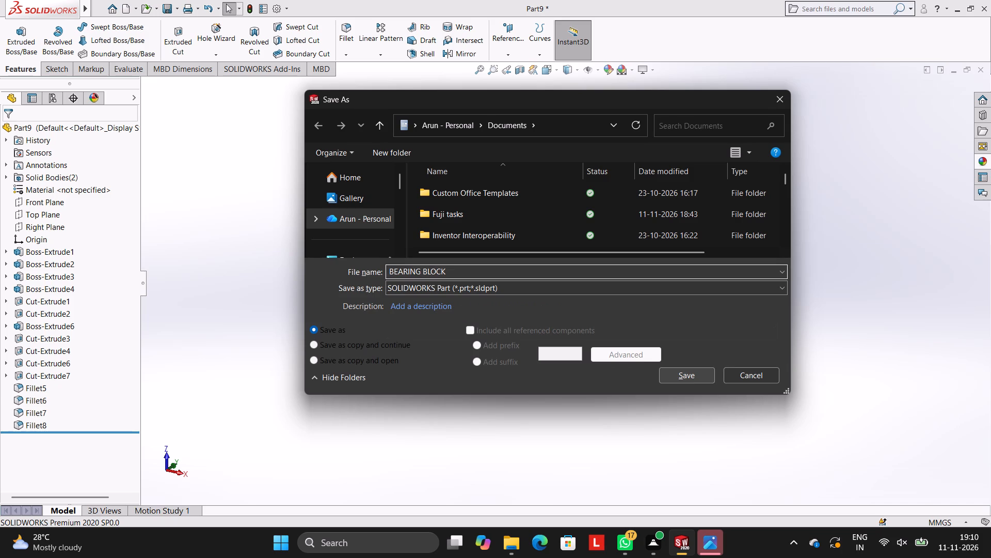
pyautogui.write('WITH')
pyautogui.press('space')
pyautogui.write('CENTER')
pyautogui.press('space')
pyautogui.write('BOSS')
pyautogui.press('space')
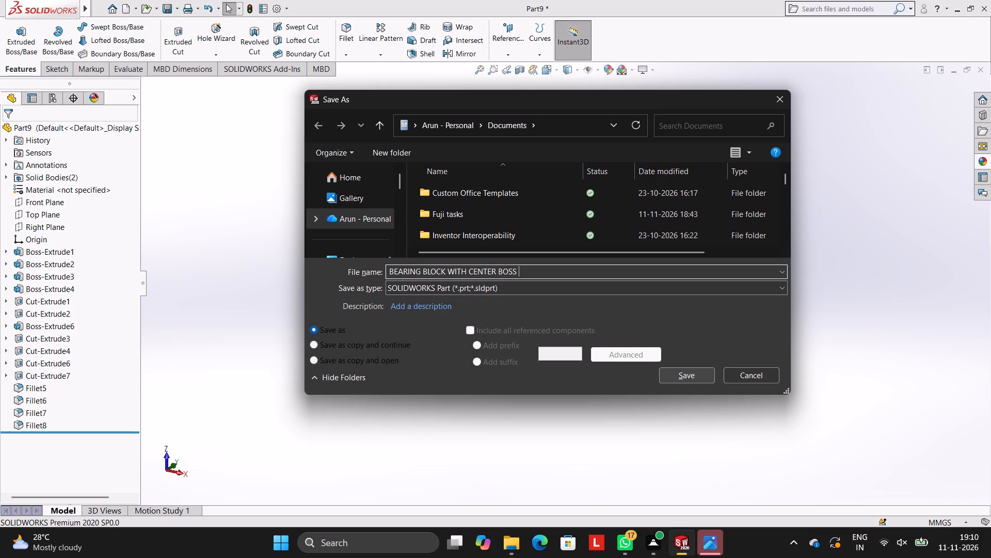
pyautogui.write('AND')
pyautogui.press('space')
pyautogui.press('f')
pyautogui.write('OUR')
pyautogui.press('space')
pyautogui.write('HOLE BASE')
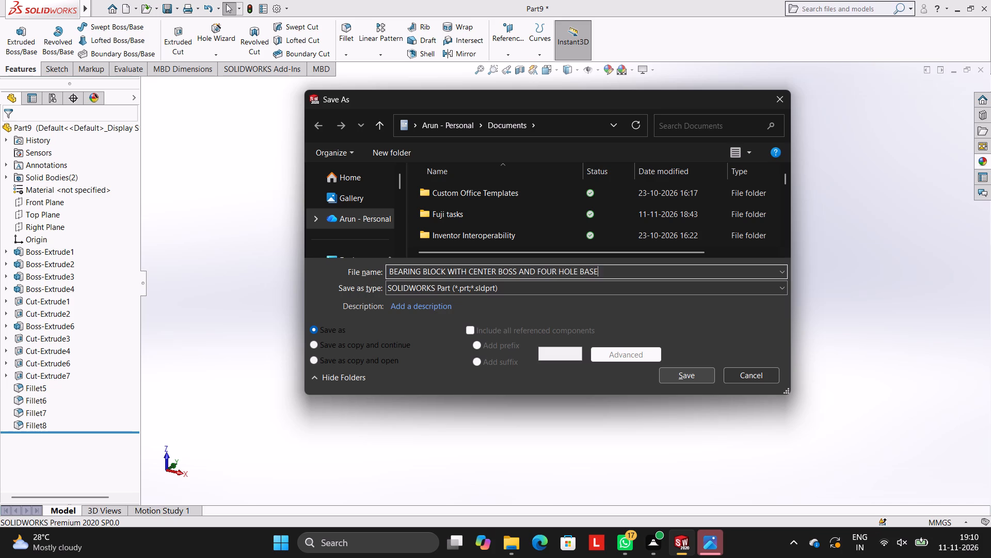
pyautogui.press('space')
pyautogui.click(695, 377)
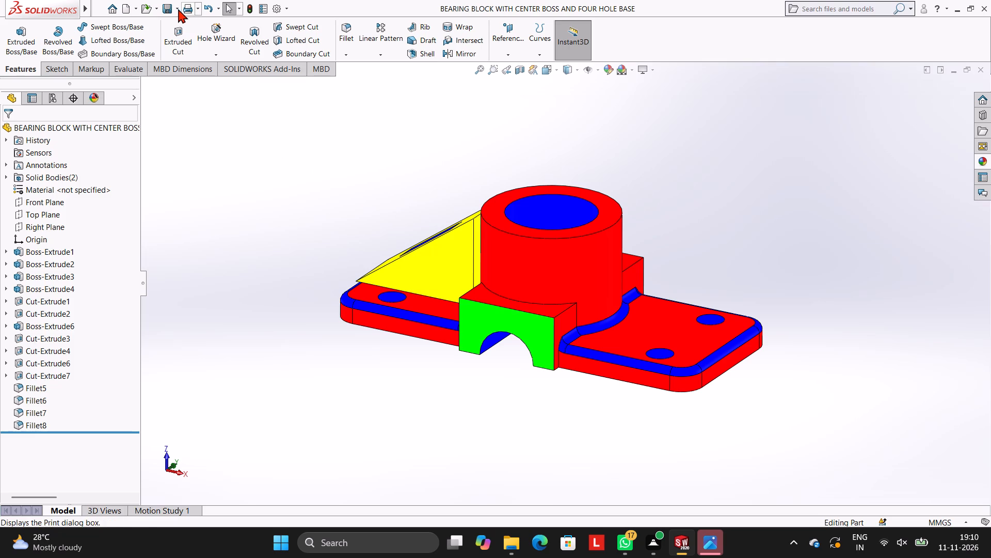
# Save a copy of the part as an Adobe Portable Document Format (*.pdf) file under the same name in Documents.
pyautogui.click(178, 9)
pyautogui.click(193, 30)
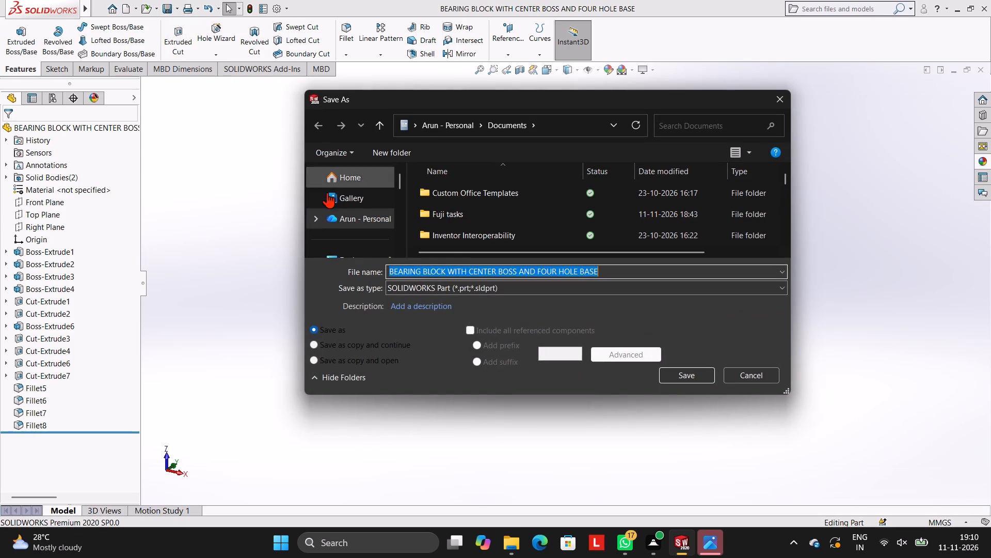
pyautogui.click(491, 284)
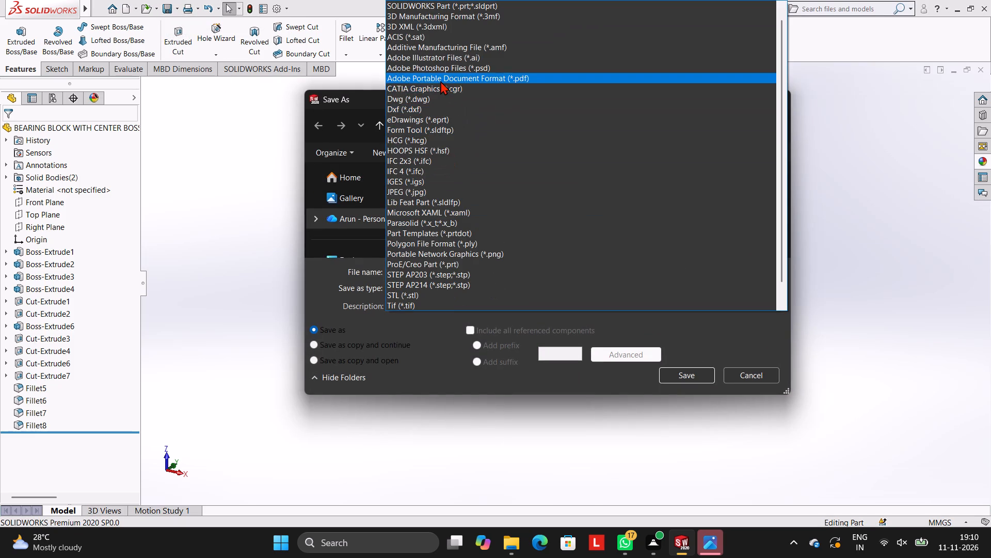
pyautogui.click(440, 81)
pyautogui.click(683, 395)
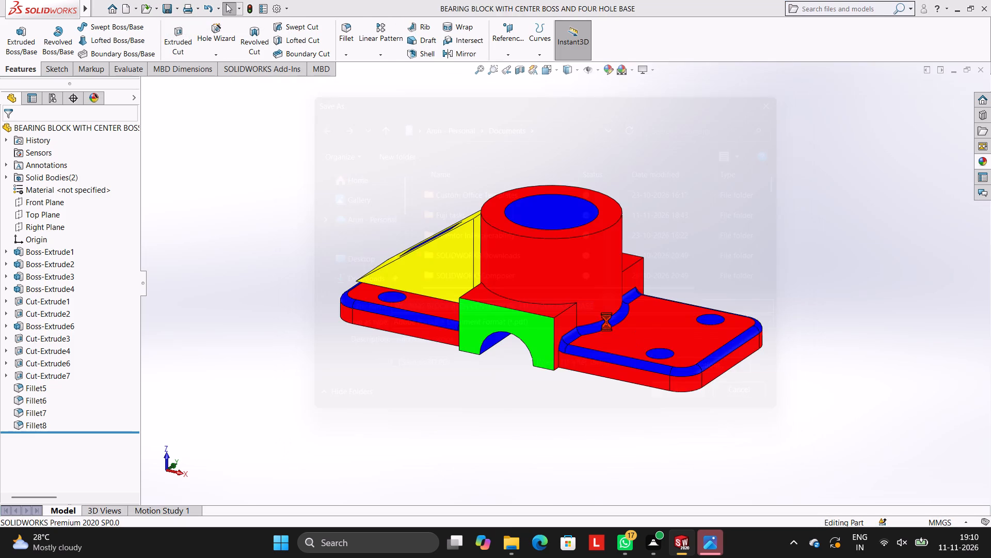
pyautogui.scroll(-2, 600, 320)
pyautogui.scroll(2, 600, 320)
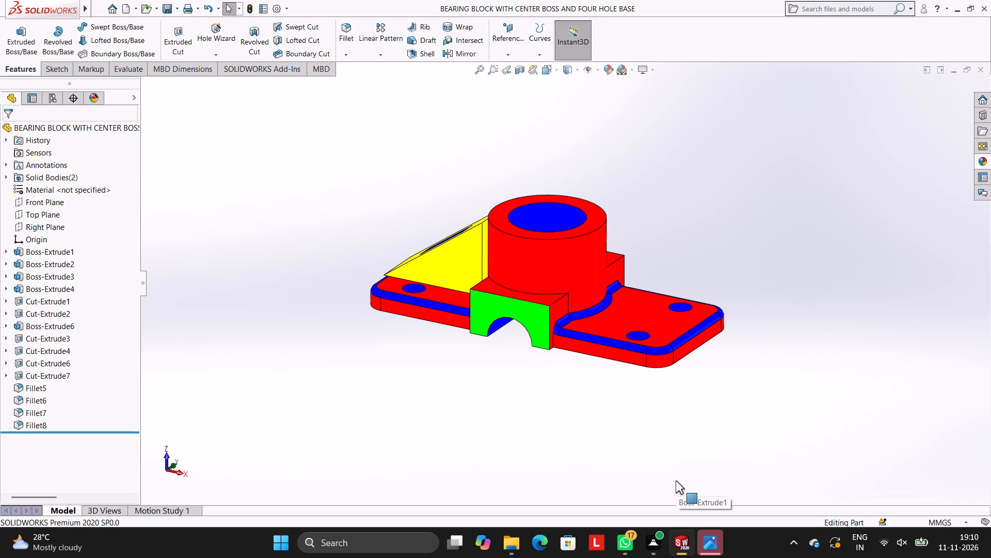